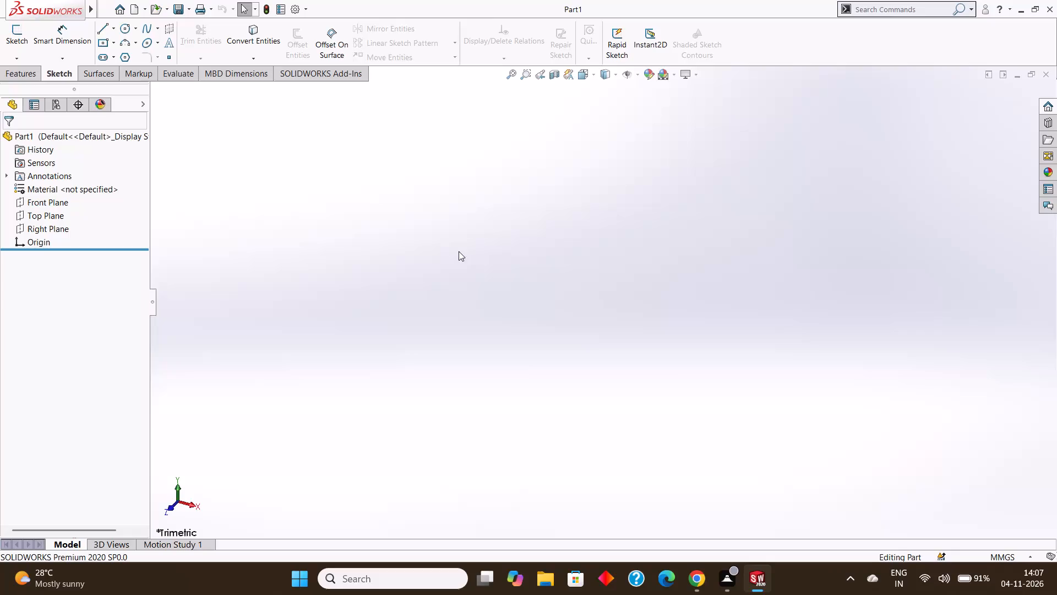
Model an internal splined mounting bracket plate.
Start a sketch on the Front Plane and draw a circle of about 34 mm radius centred on the origin.
left_click(58, 203)
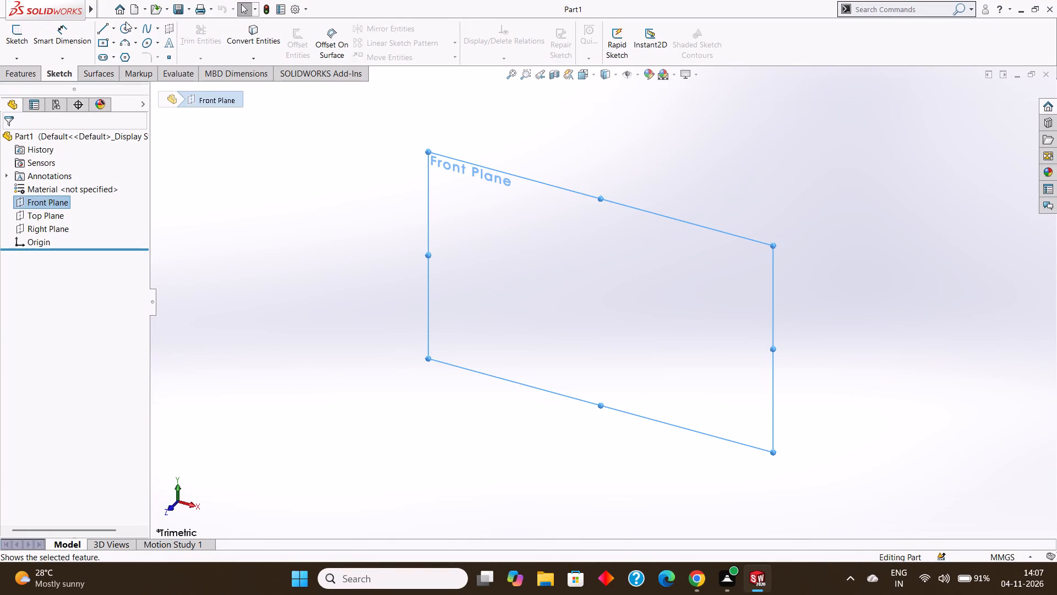
left_click(126, 21)
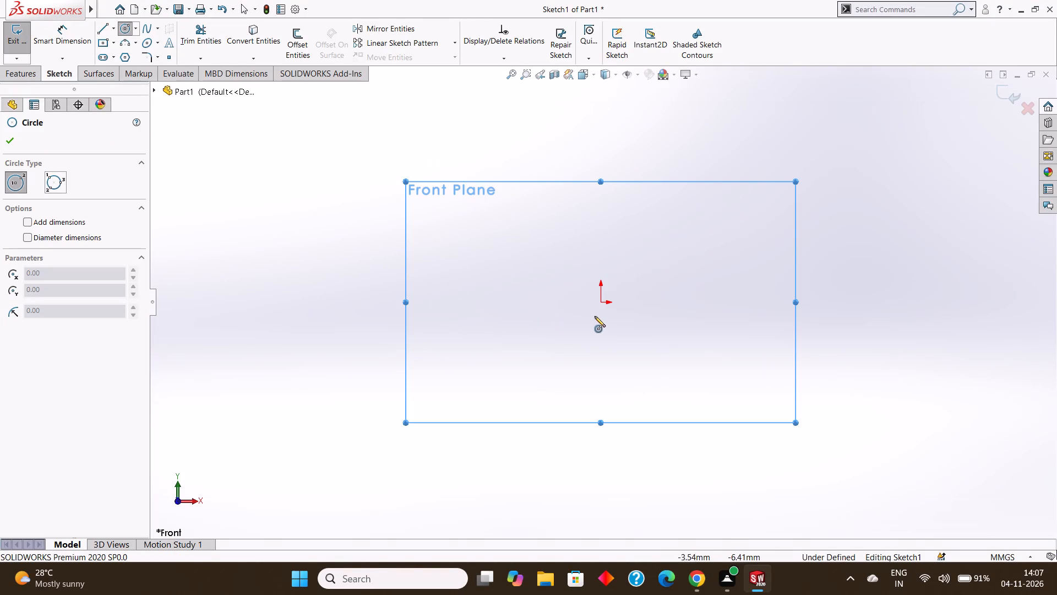
left_click_drag(601, 302, 644, 350)
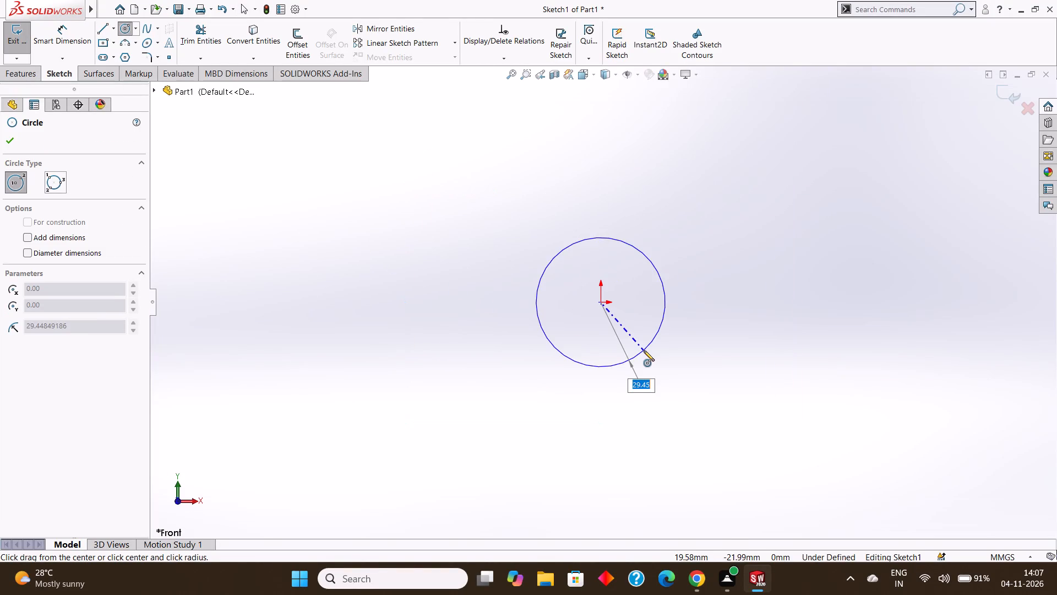
left_click_drag(644, 350, 657, 351)
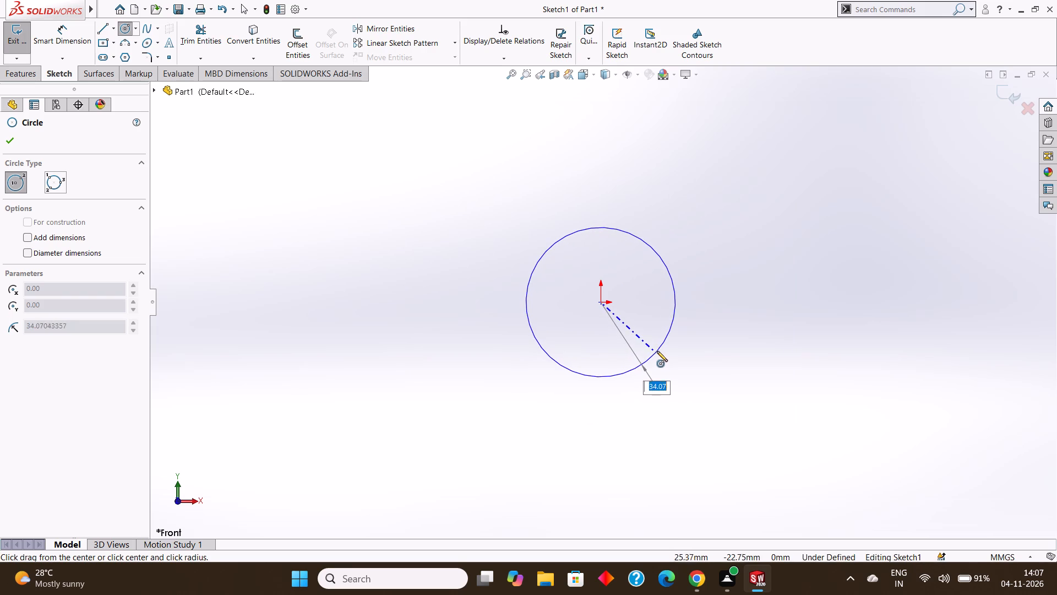
left_click_drag(657, 351, 658, 349)
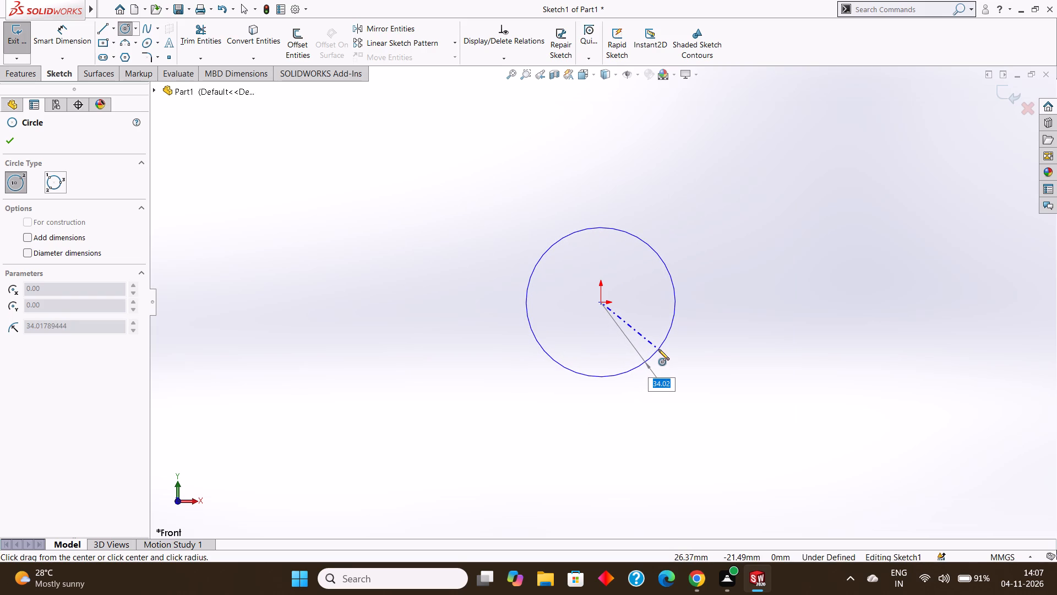
left_click_drag(658, 349, 660, 348)
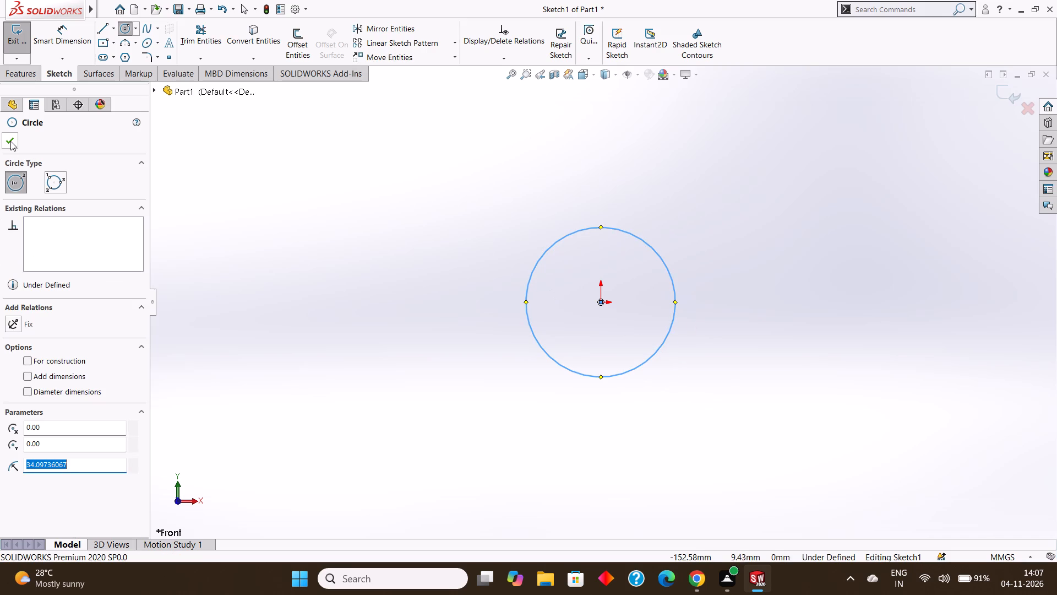
left_click(10, 141)
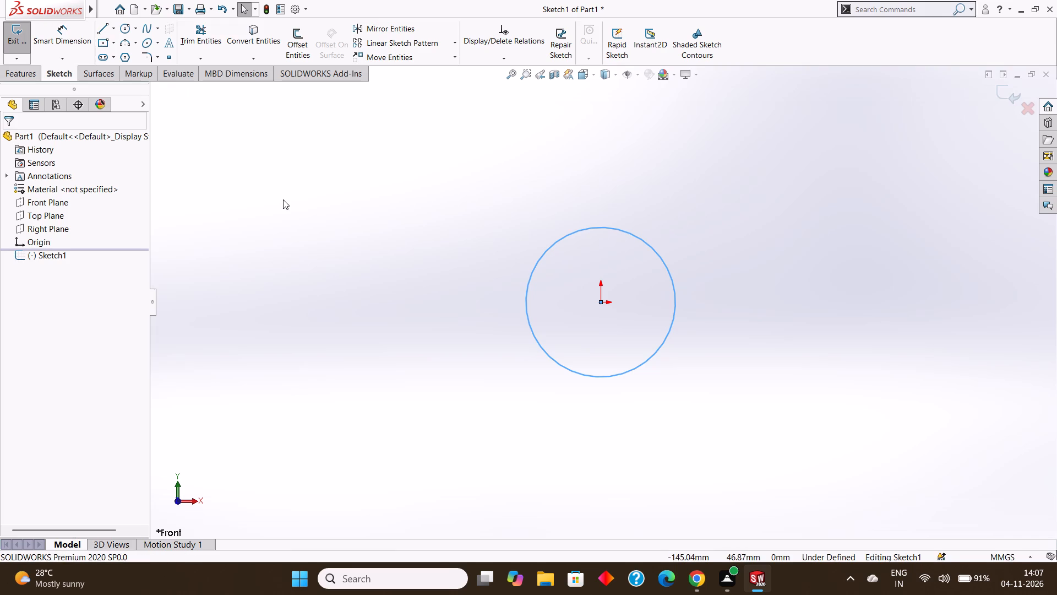
Dimension the circle's diameter as 65.2 mm.
left_click(68, 36)
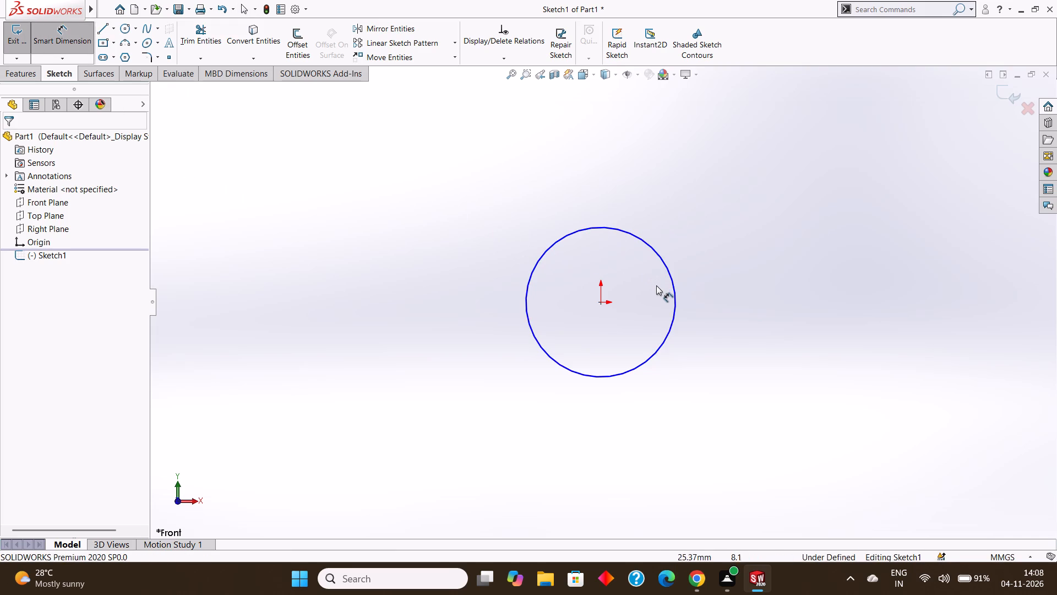
left_click(624, 232)
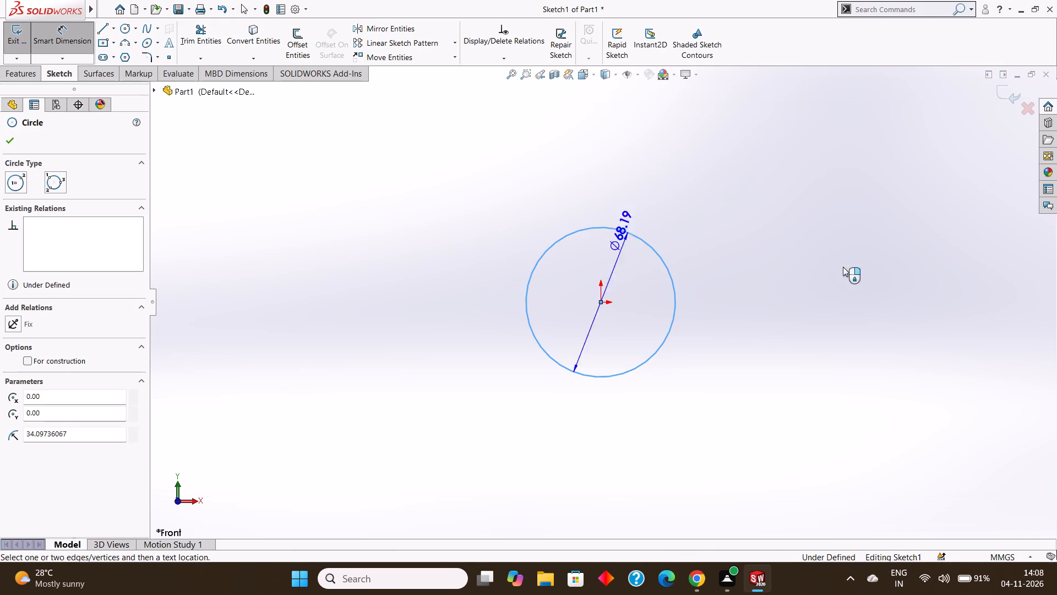
left_click(870, 274)
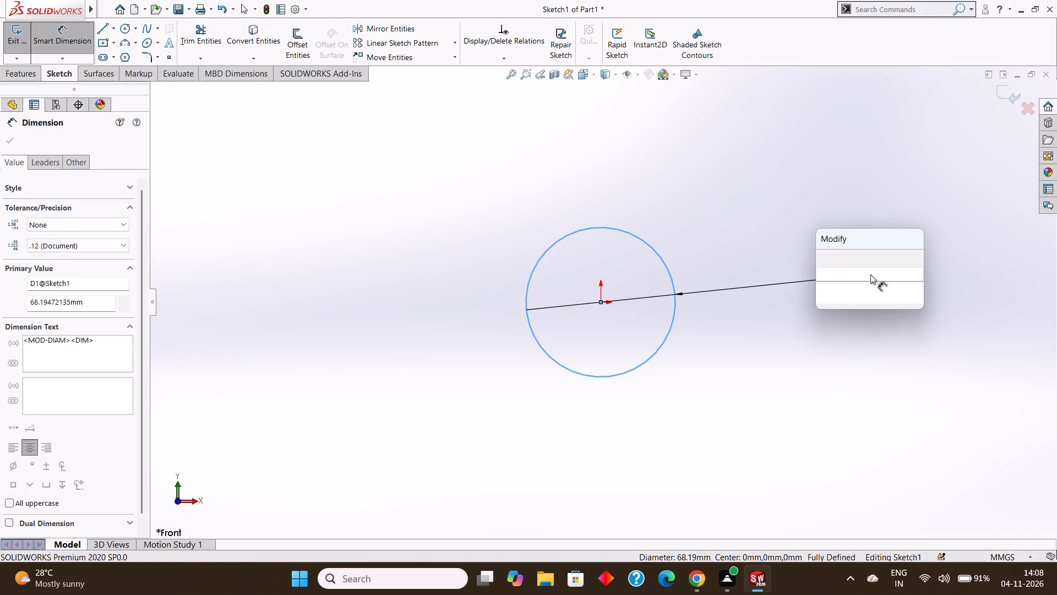
key("BackSpace")
type("65")
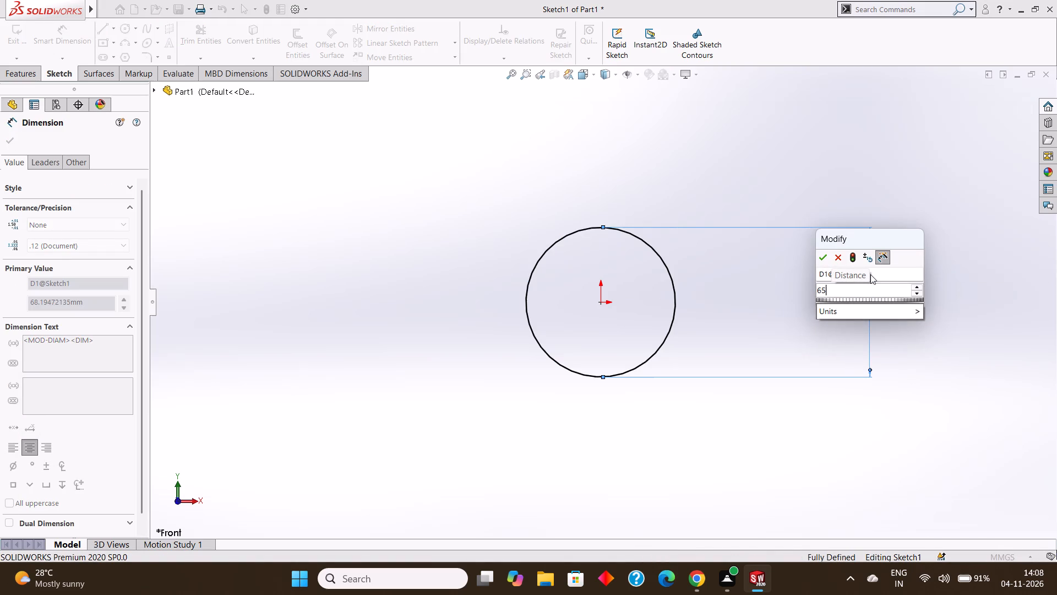
type(".2")
key("Return")
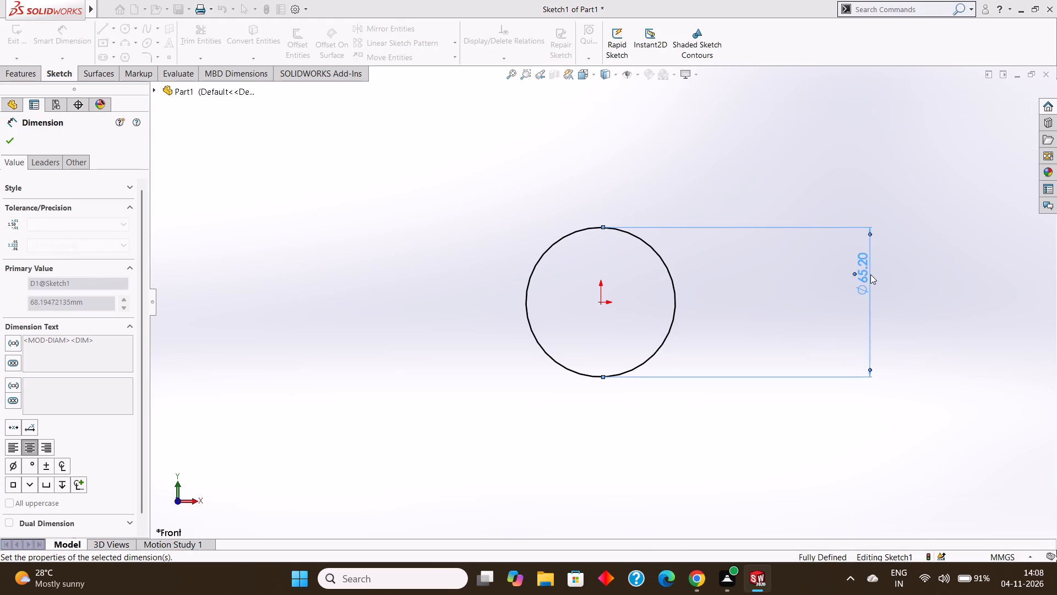
left_click(7, 138)
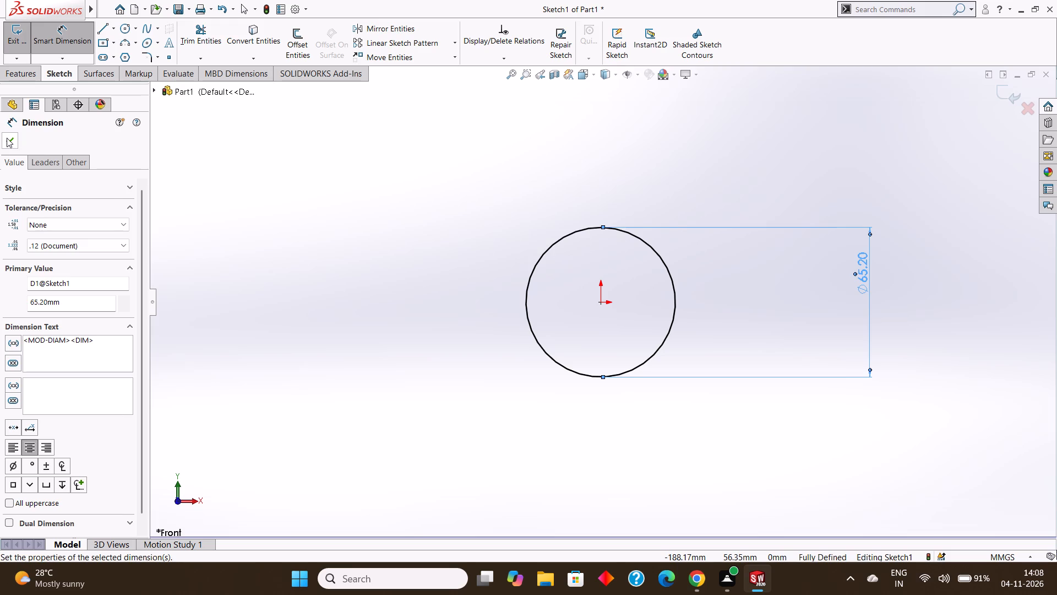
Draw a smaller concentric circle of about 22 mm radius centred on the origin.
left_click(126, 26)
left_click_drag(600, 302, 623, 327)
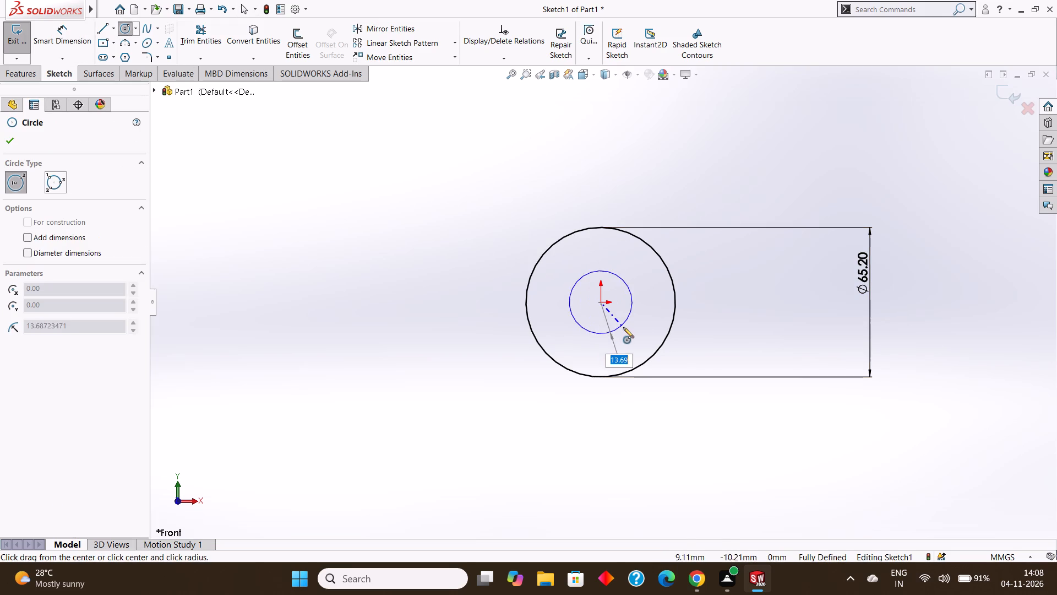
left_click_drag(623, 327, 634, 337)
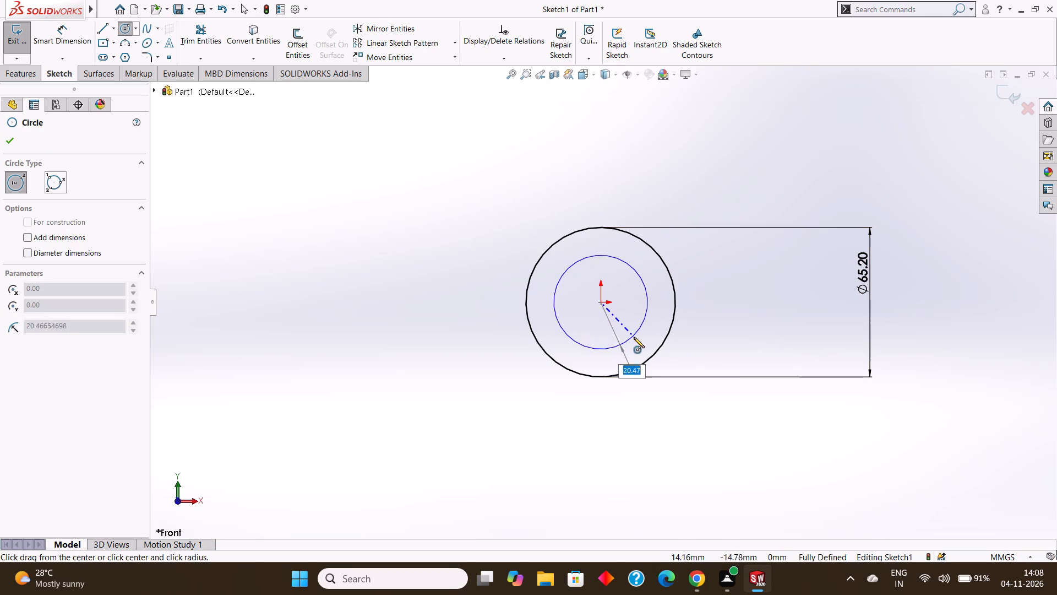
left_click_drag(634, 337, 636, 339)
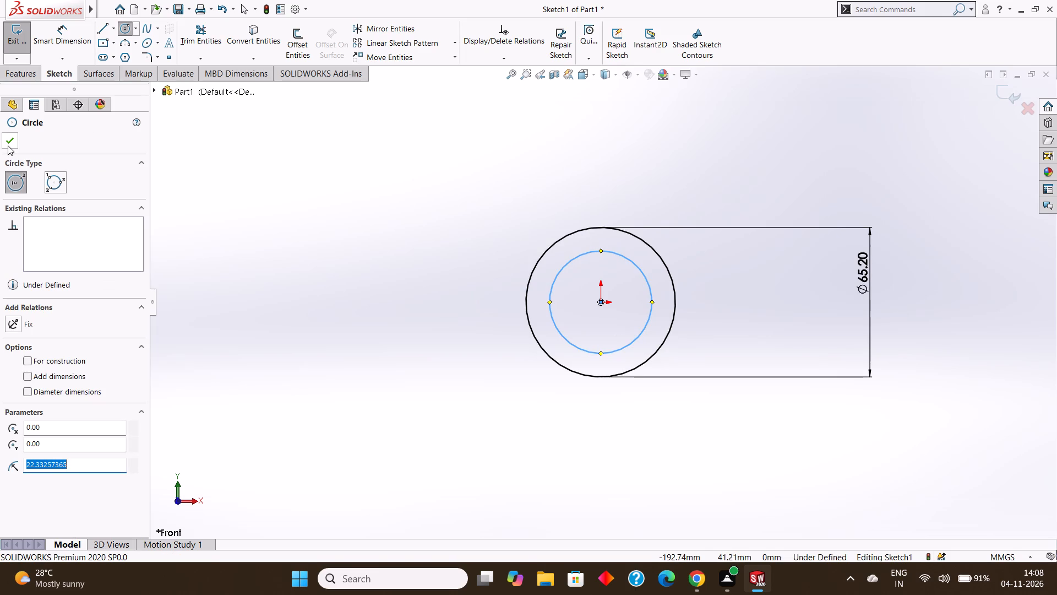
left_click(8, 145)
Dimension the inner circle's diameter as 52 mm.
left_click(59, 36)
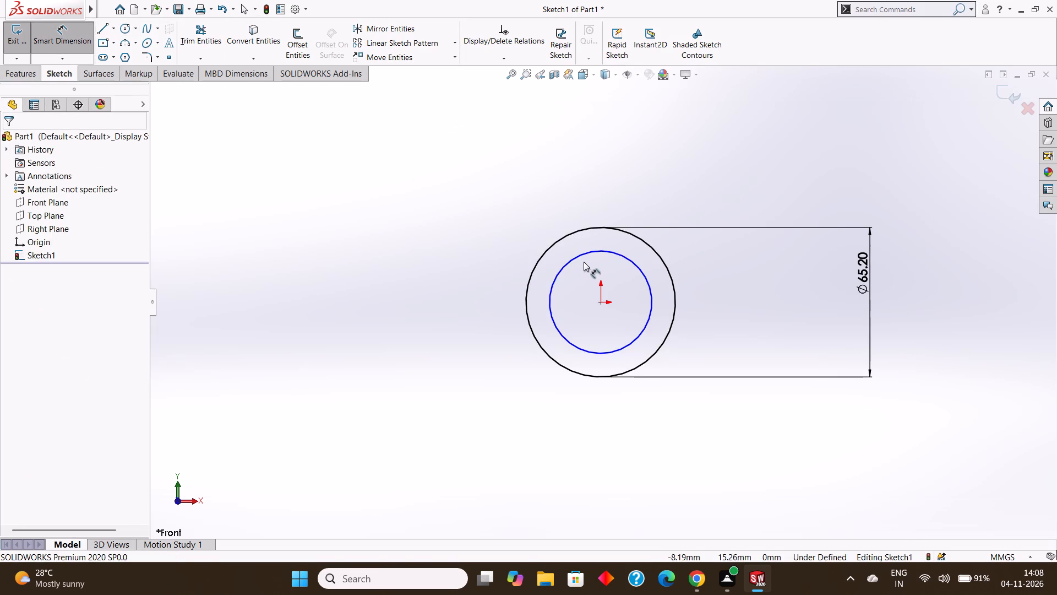
left_click_drag(586, 255, 591, 255)
left_click(808, 282)
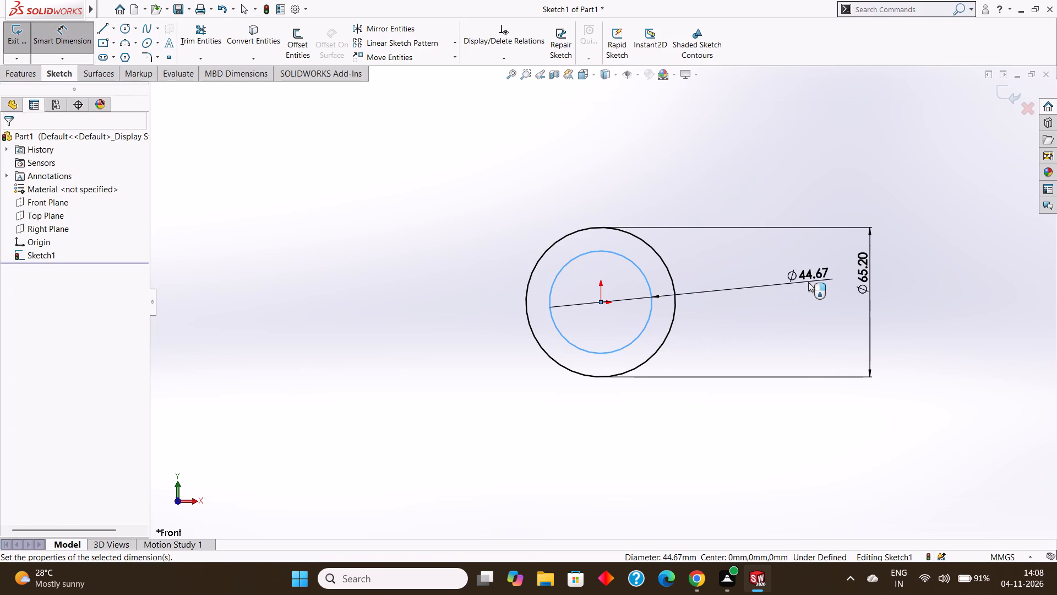
key("BackSpace")
type("52")
key("Return")
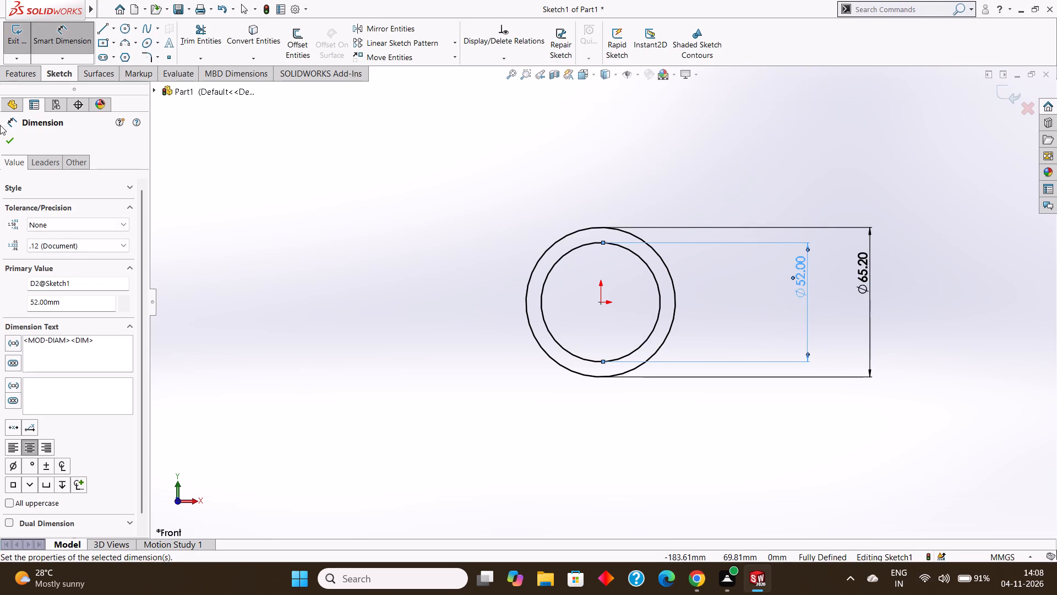
left_click(10, 143)
Draw two vertical centerlines from the origin to the top and bottom points of the outer circle.
left_click(115, 32)
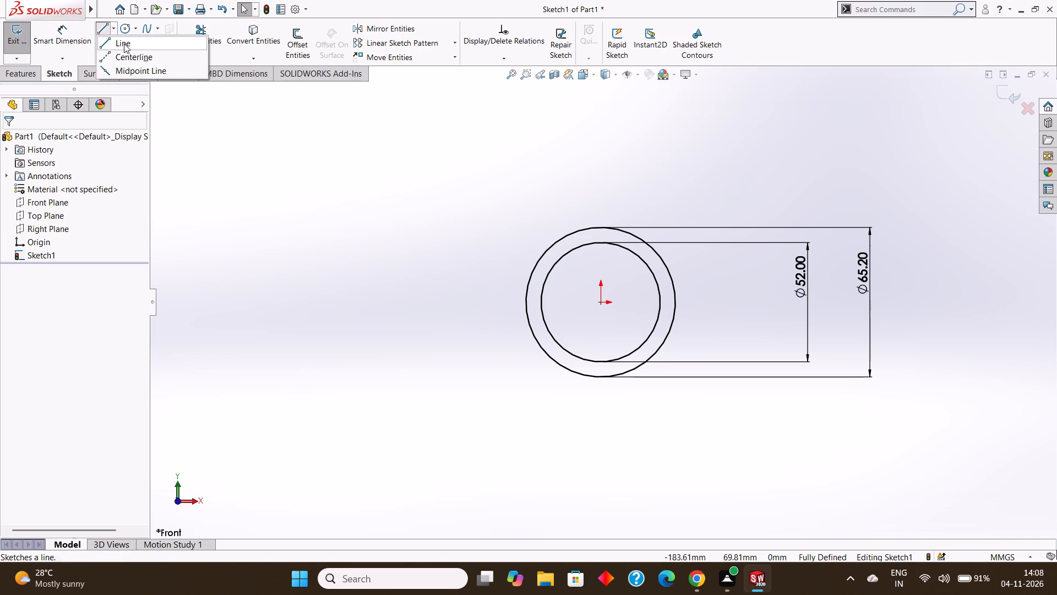
left_click(132, 52)
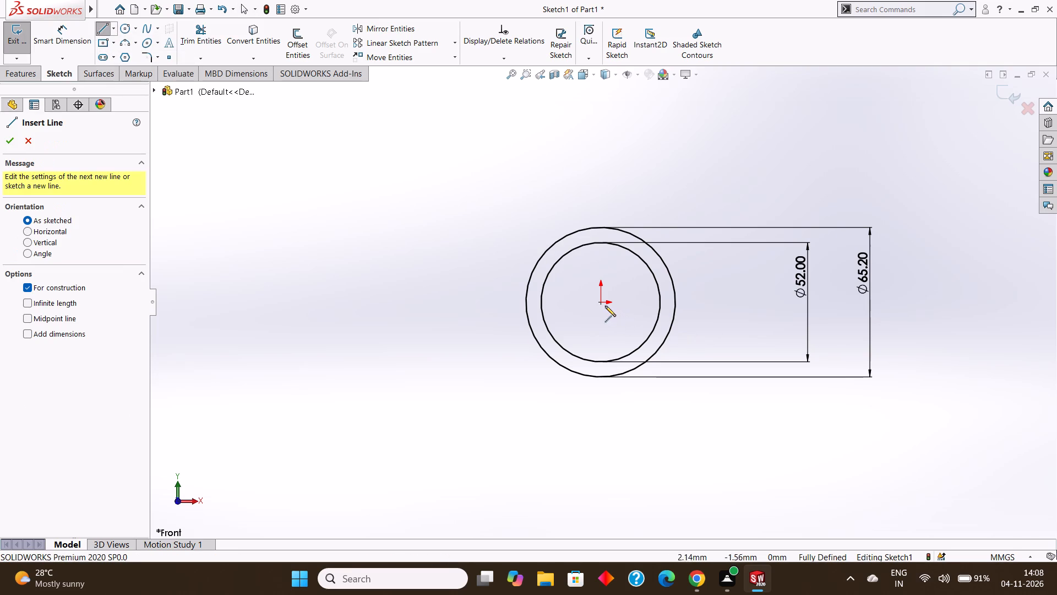
left_click(601, 302)
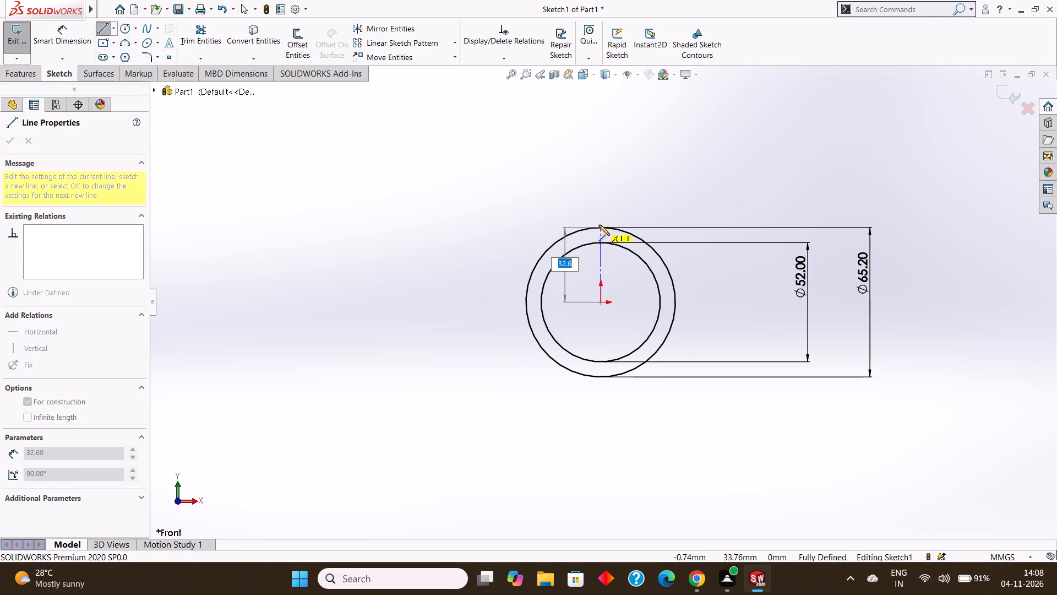
left_click(599, 225)
key("Escape")
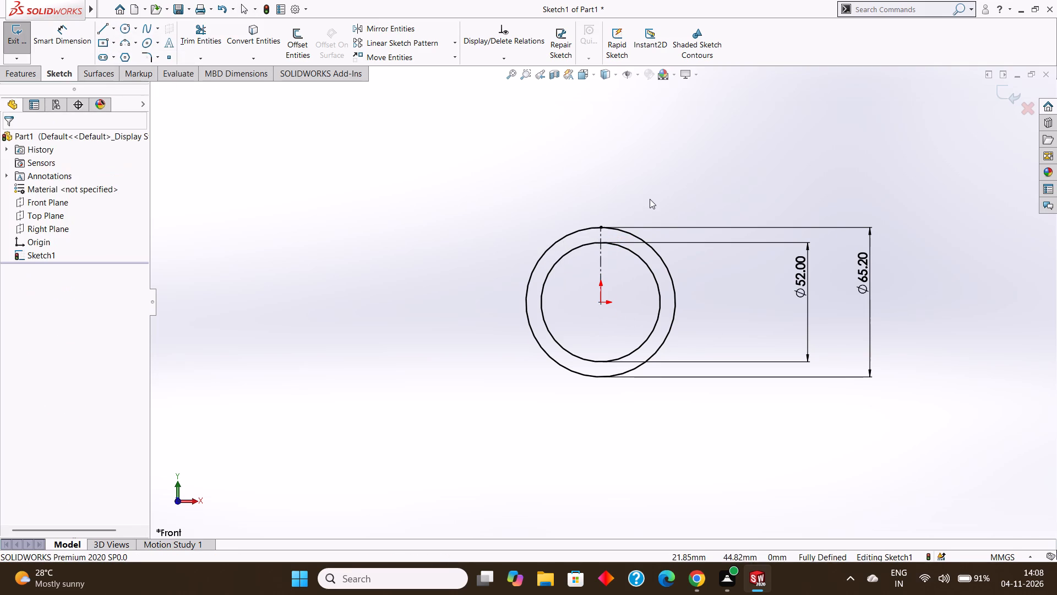
key("Return")
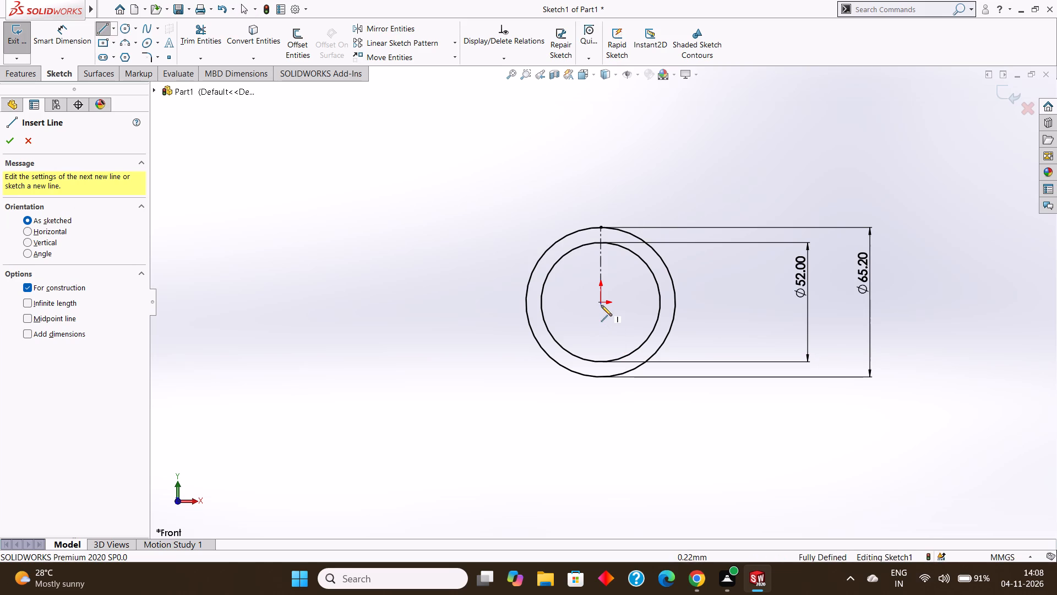
left_click(600, 302)
left_click(598, 377)
key("Escape")
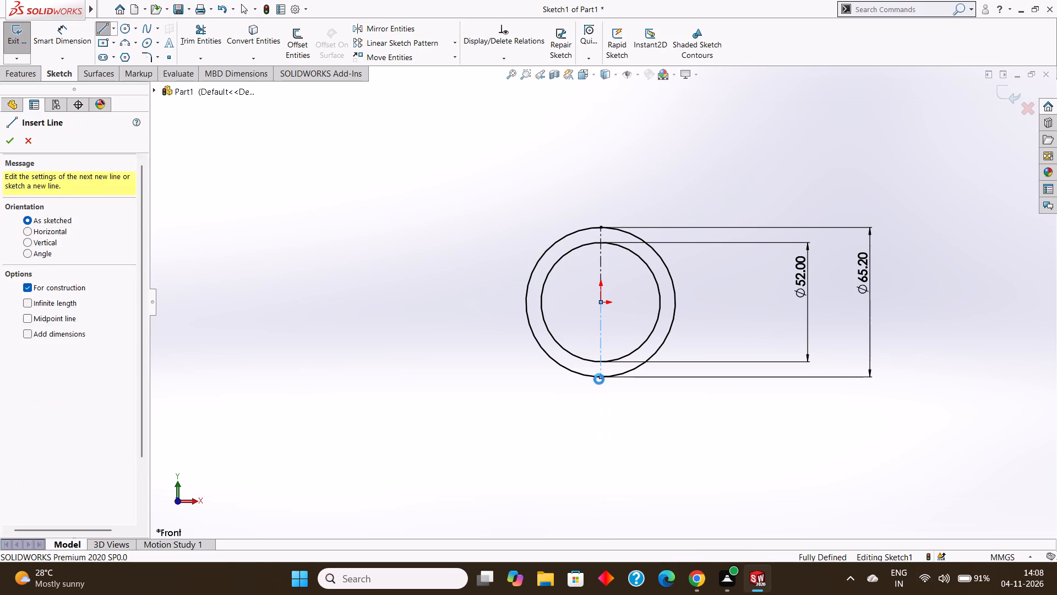
key("Escape")
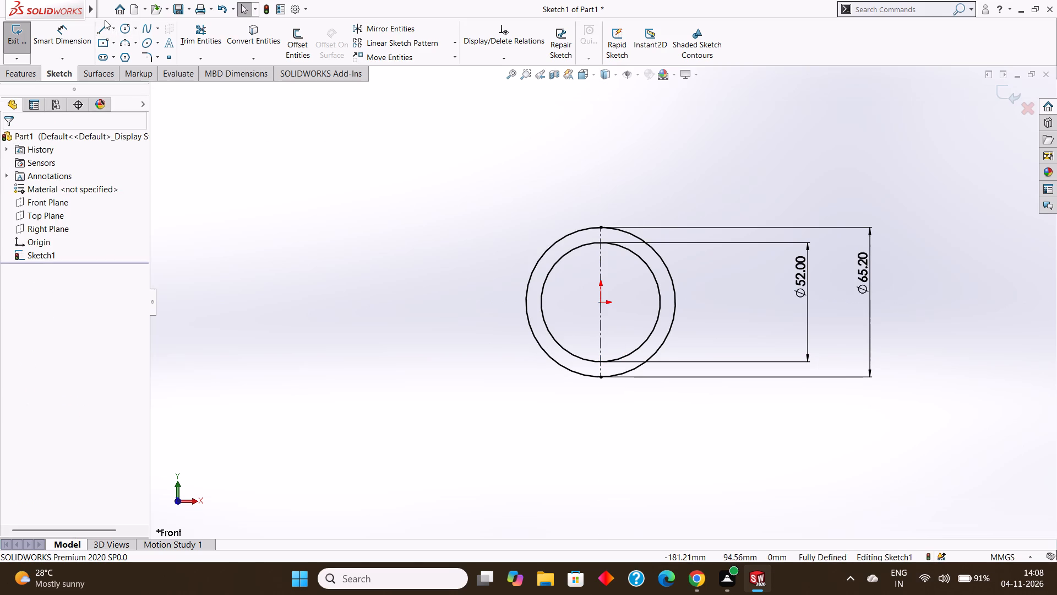
Draw two horizontal solid lines from the origin to the right and left points of the outer circle.
left_click(105, 28)
left_click(600, 304)
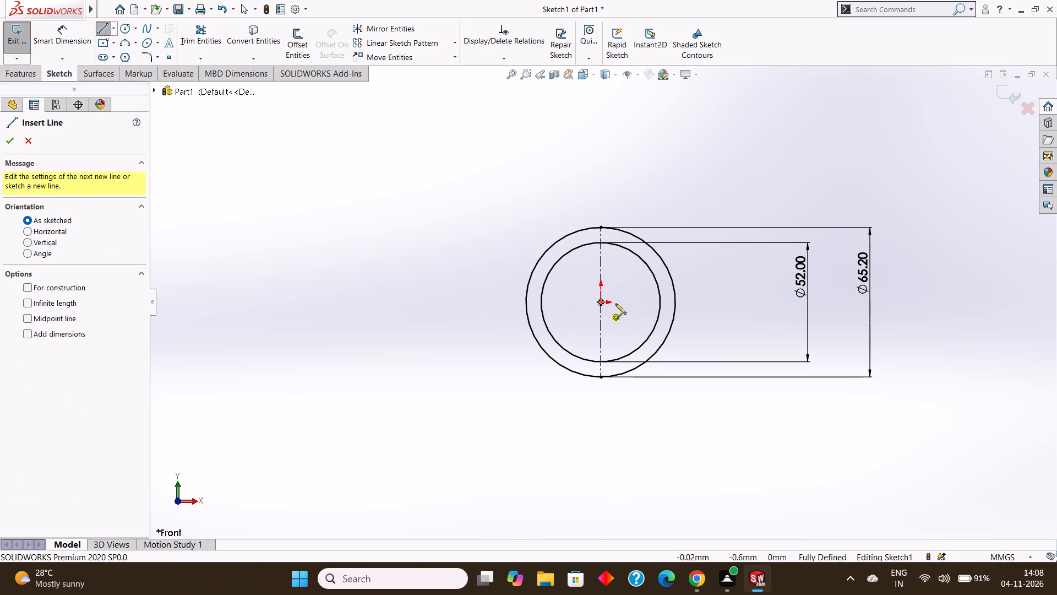
left_click(675, 301)
key("Escape")
key("Escape")
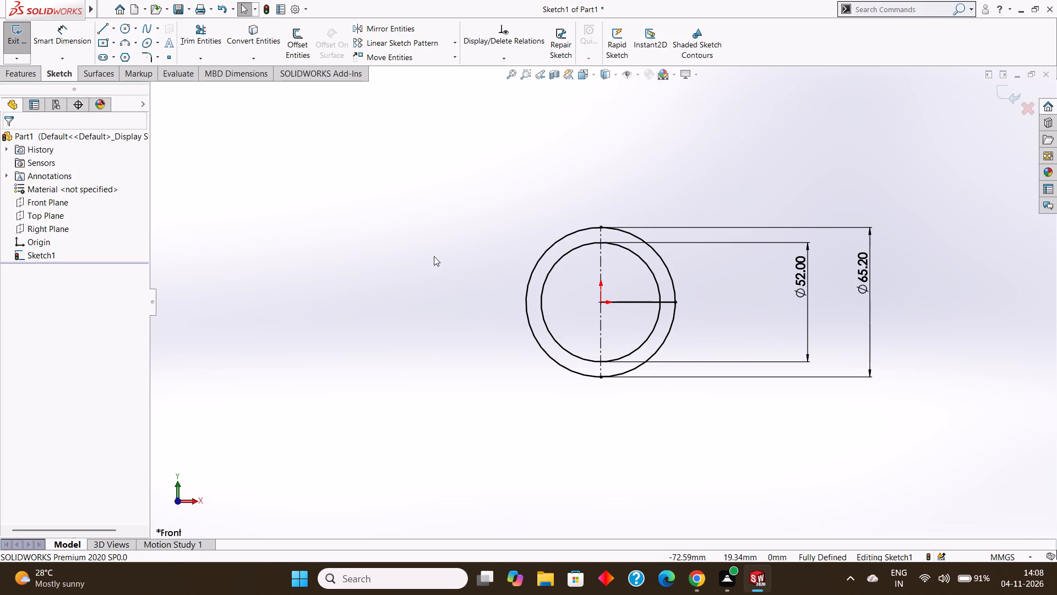
key("Return")
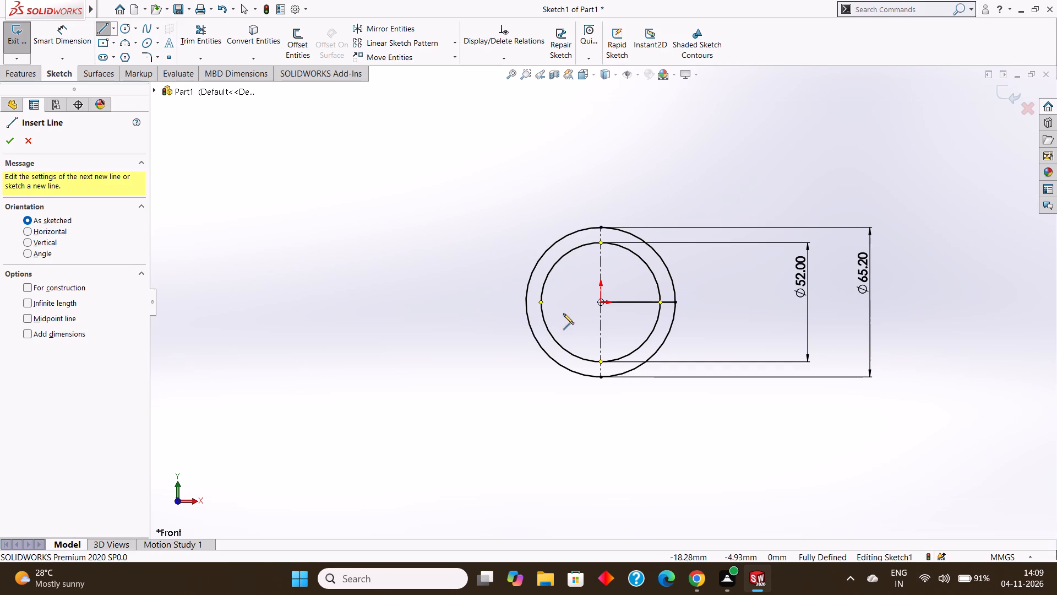
left_click(601, 301)
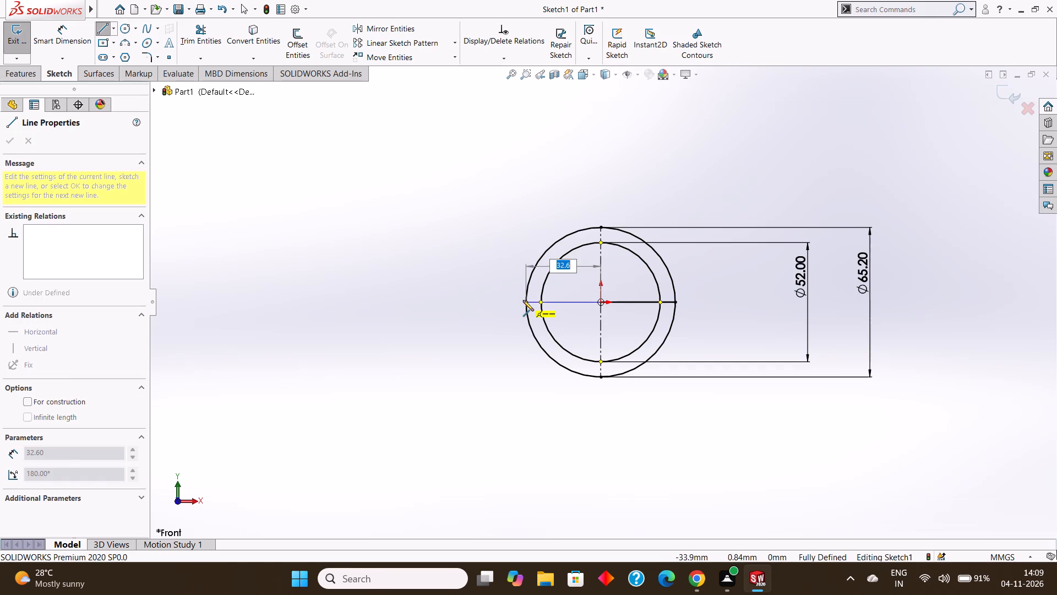
left_click(523, 300)
key("Escape")
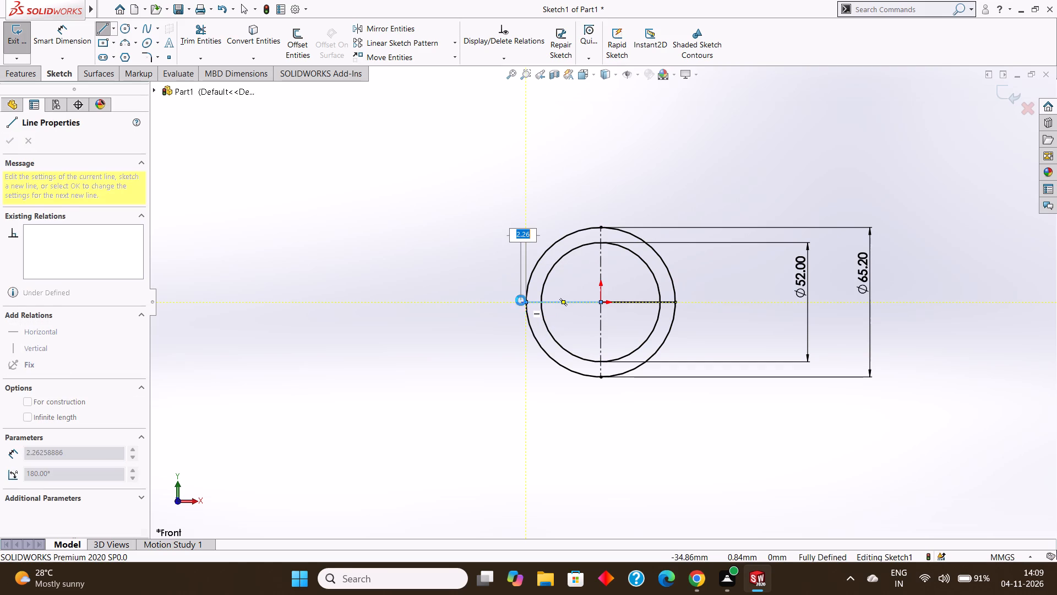
key("Escape")
key("Escape")
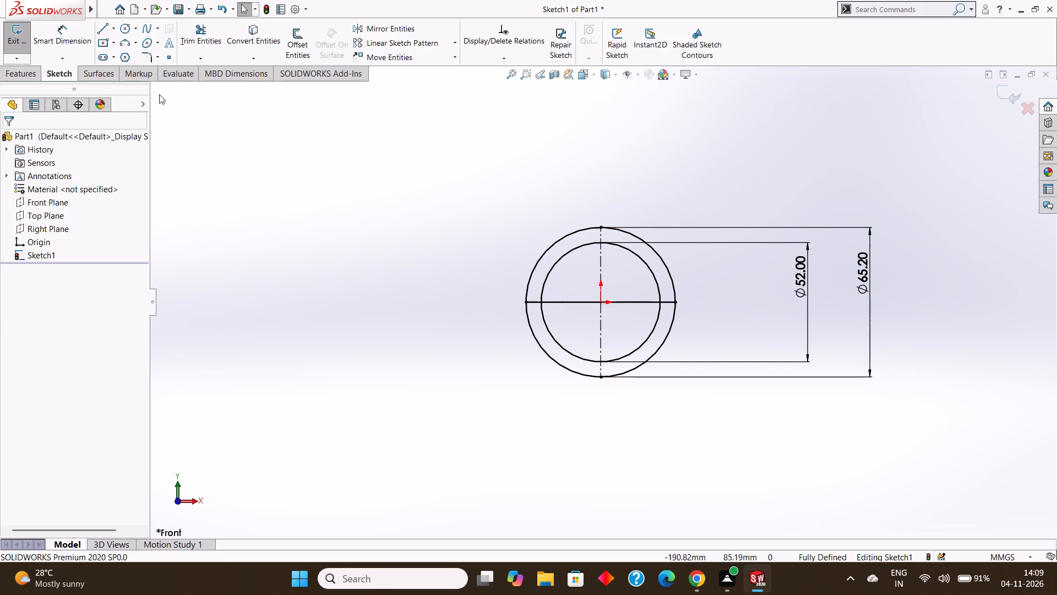
Convert both horizontal lines through the circles to construction geometry.
right_click(570, 301)
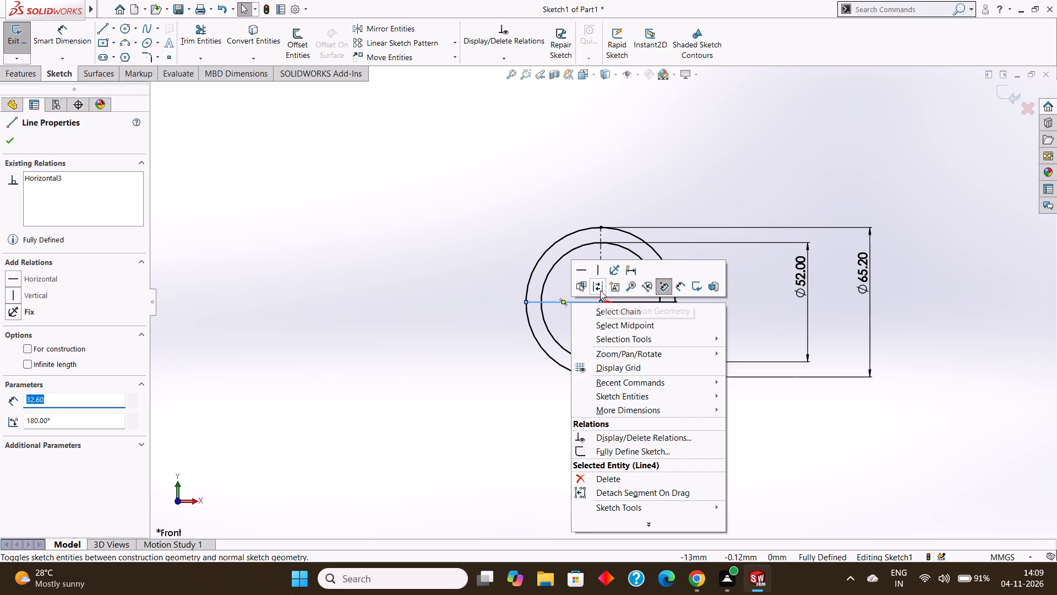
left_click(599, 289)
right_click(623, 303)
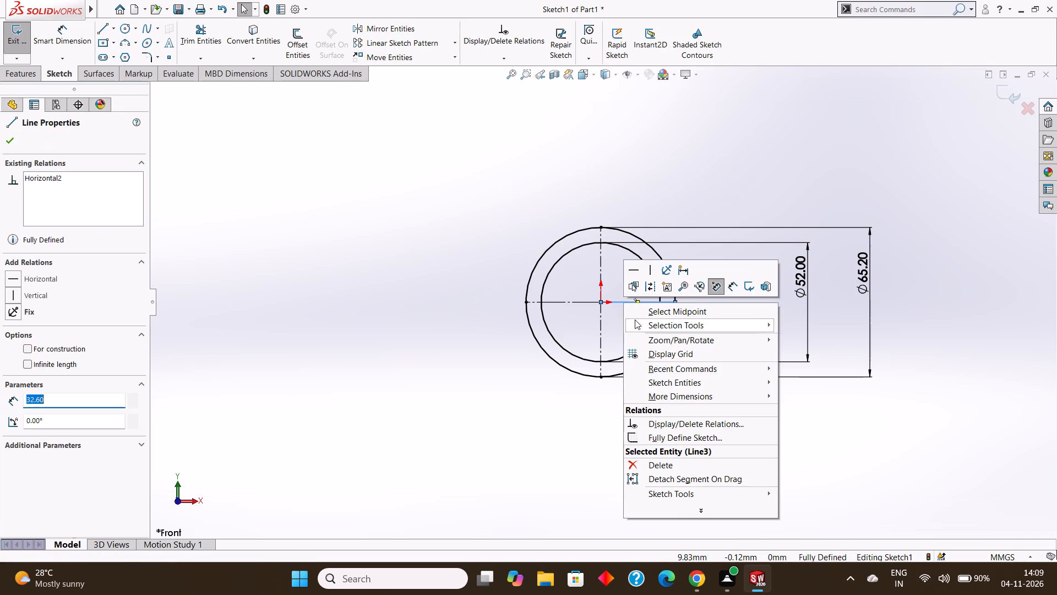
left_click(645, 288)
left_click(706, 169)
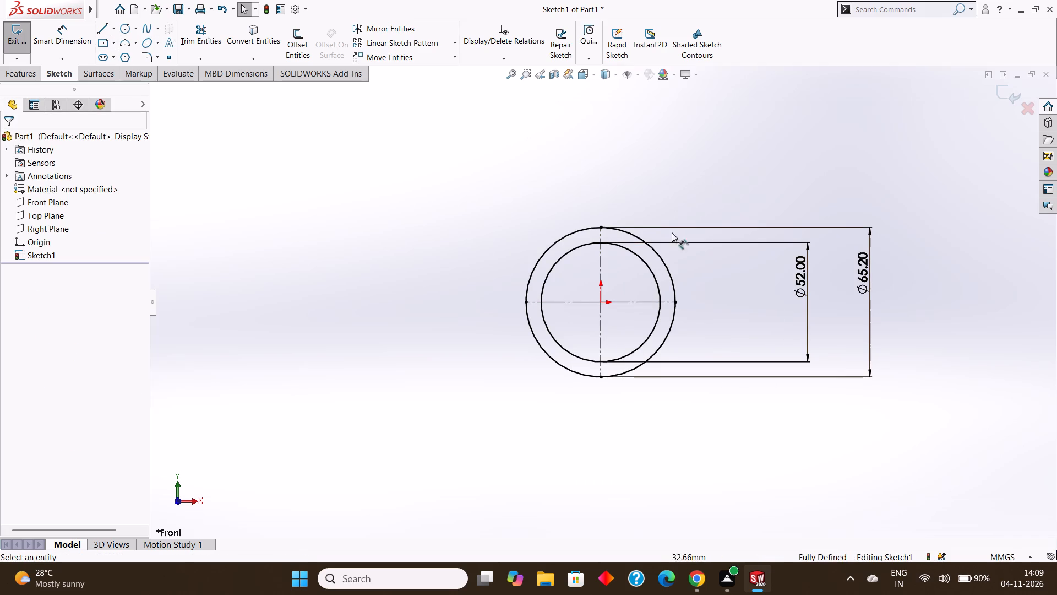
Draw a third circle centred on the origin inside the 52 mm circle, about 38.5 mm in diameter.
scroll(618, 312, "down", 1)
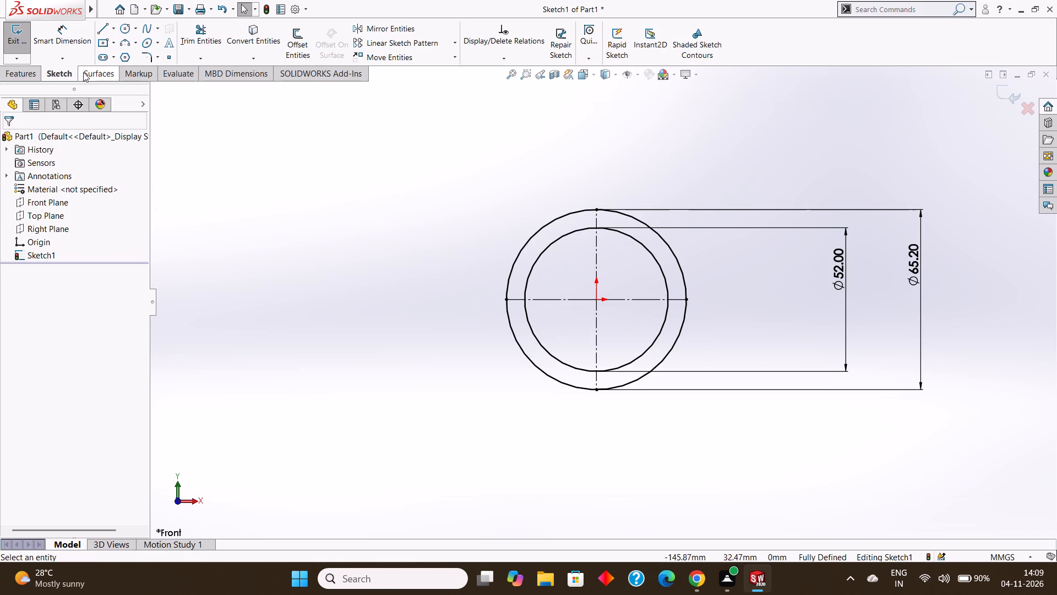
left_click(124, 31)
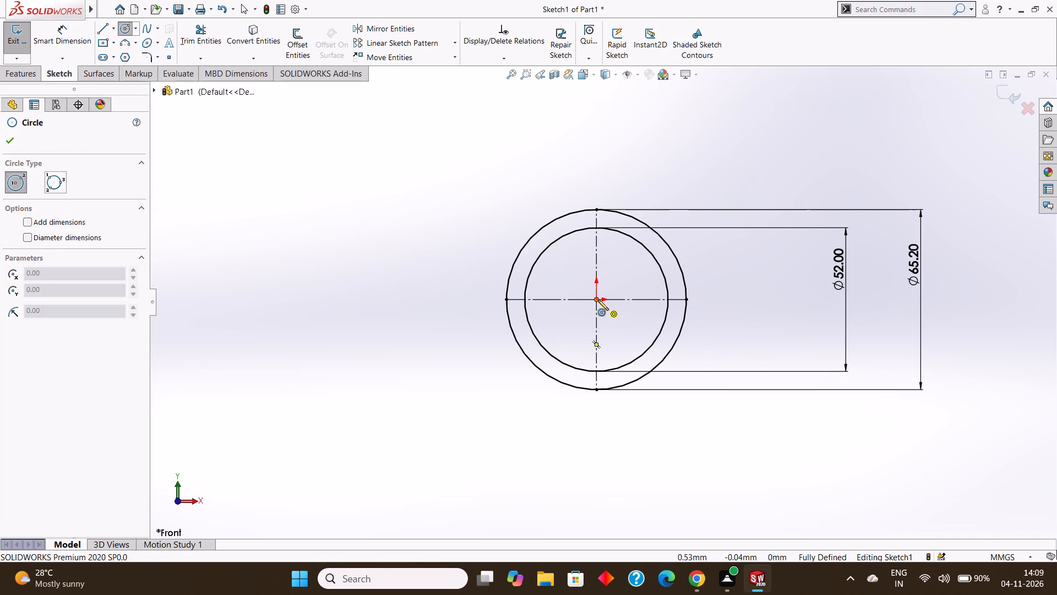
left_click_drag(598, 300, 637, 334)
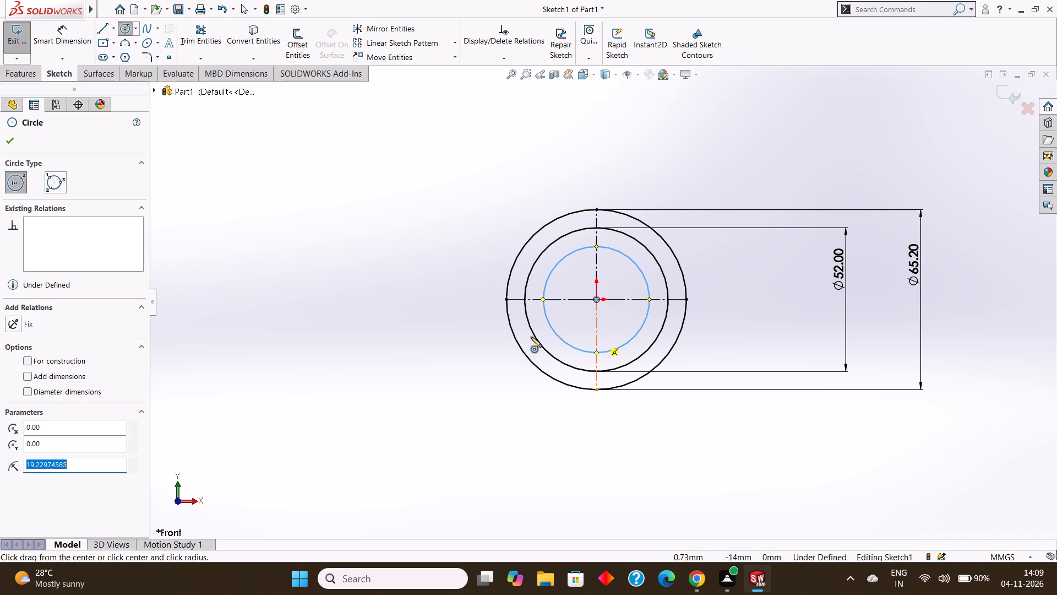
left_click(9, 135)
Dimension the innermost circle's diameter as 44.38 mm.
left_click(59, 38)
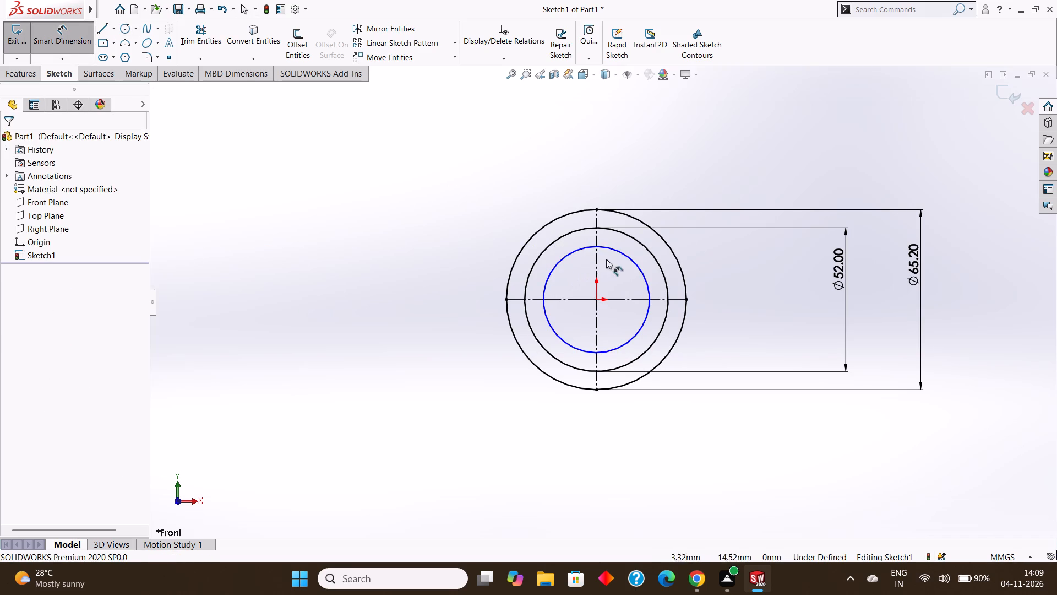
left_click(620, 251)
left_click(744, 160)
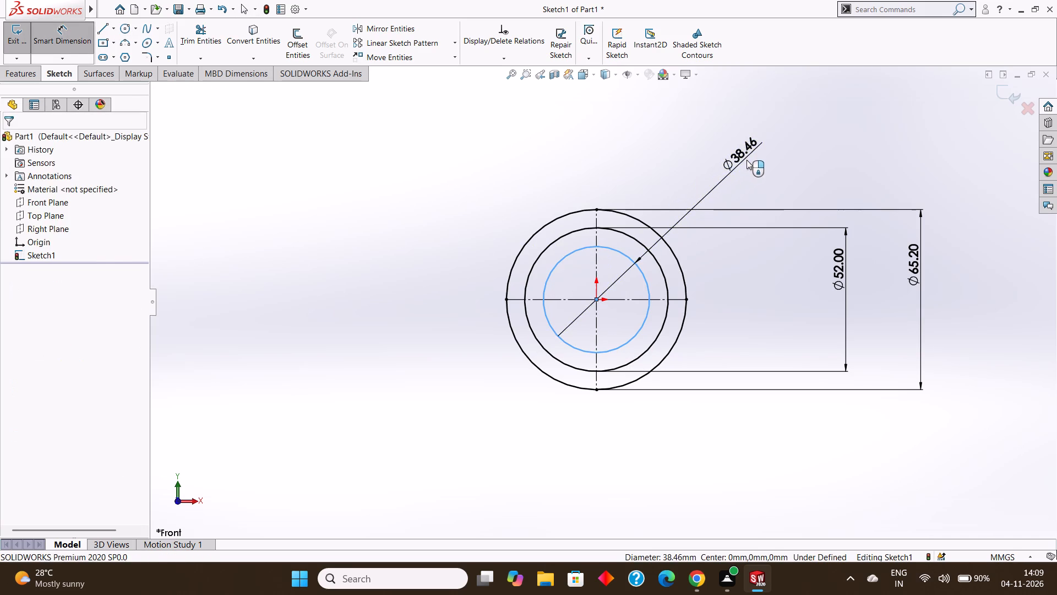
key("BackSpace")
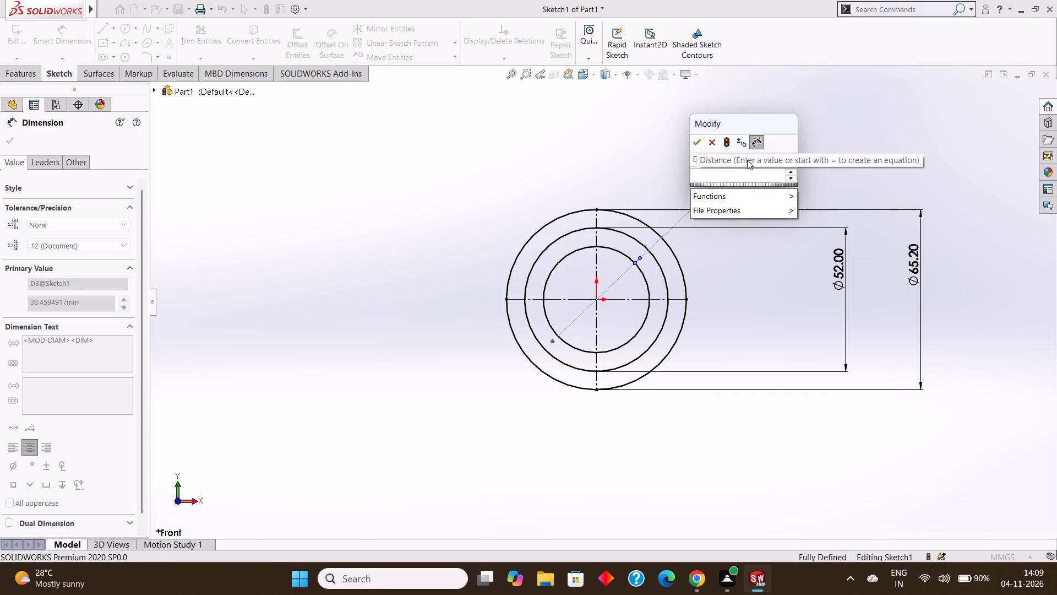
type("44.38")
key("Return")
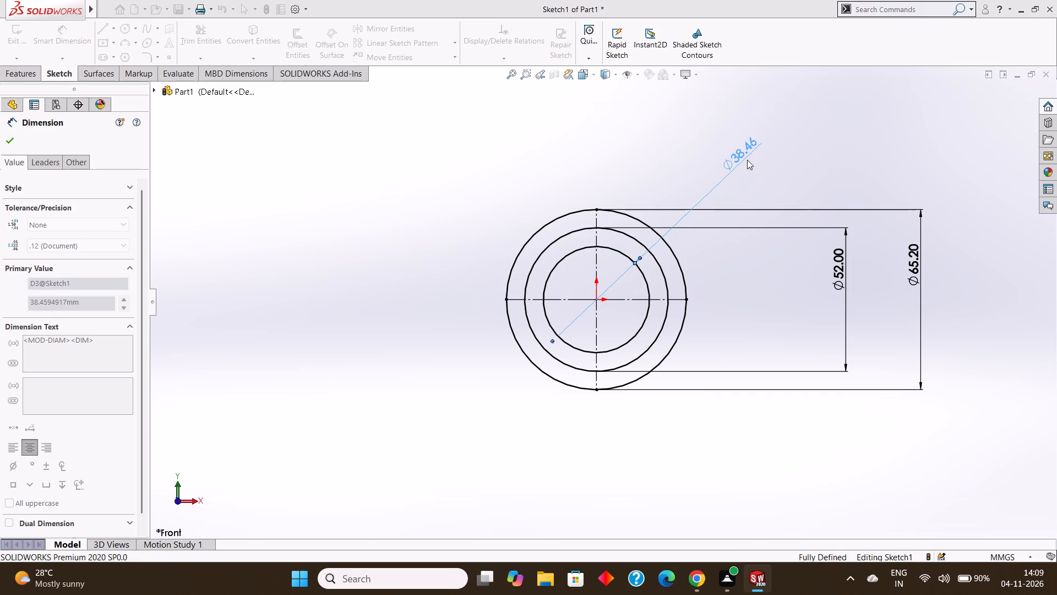
left_click(14, 137)
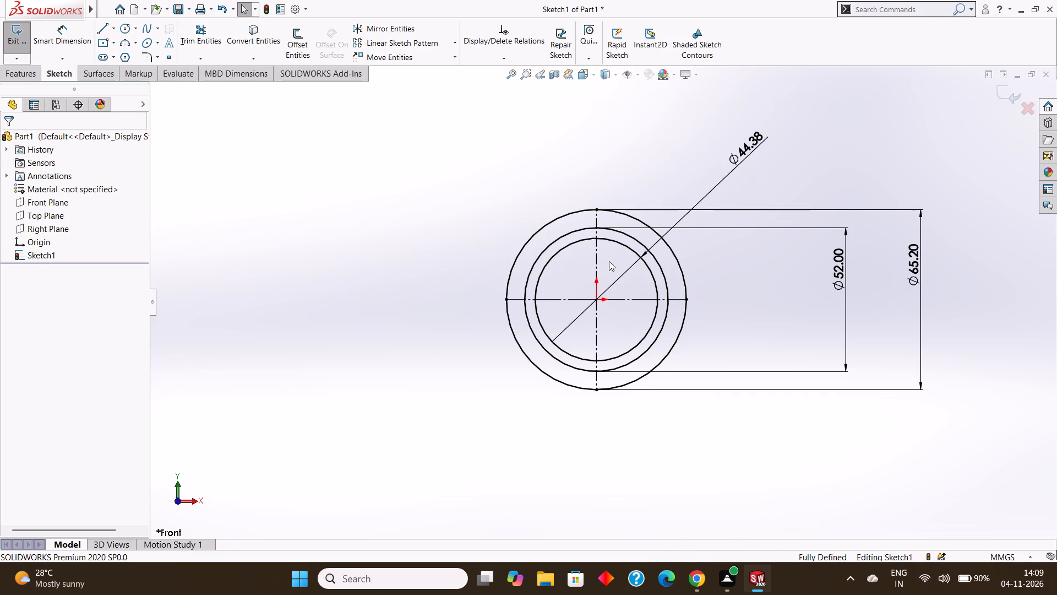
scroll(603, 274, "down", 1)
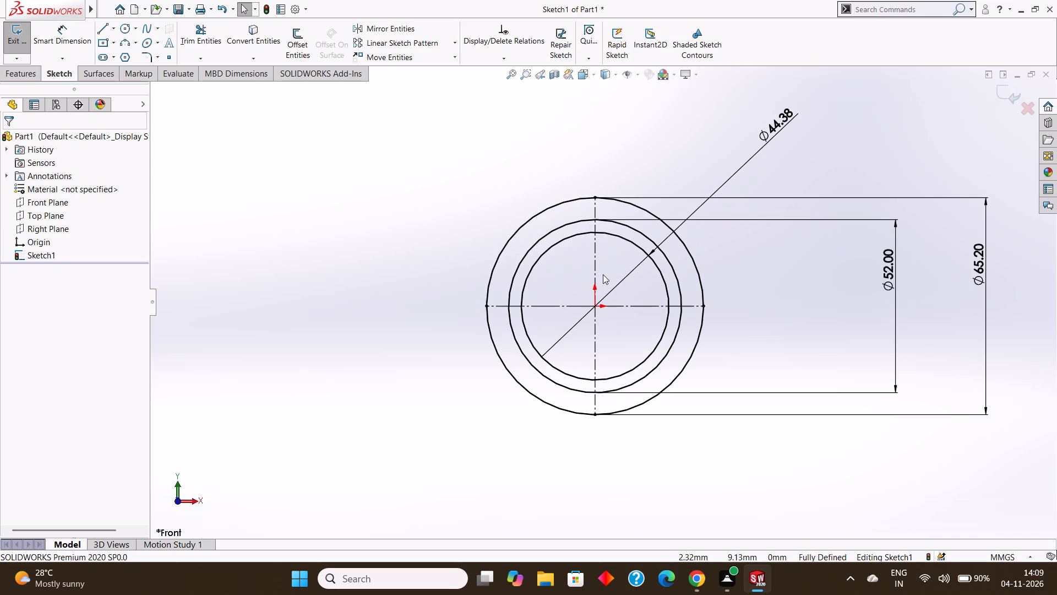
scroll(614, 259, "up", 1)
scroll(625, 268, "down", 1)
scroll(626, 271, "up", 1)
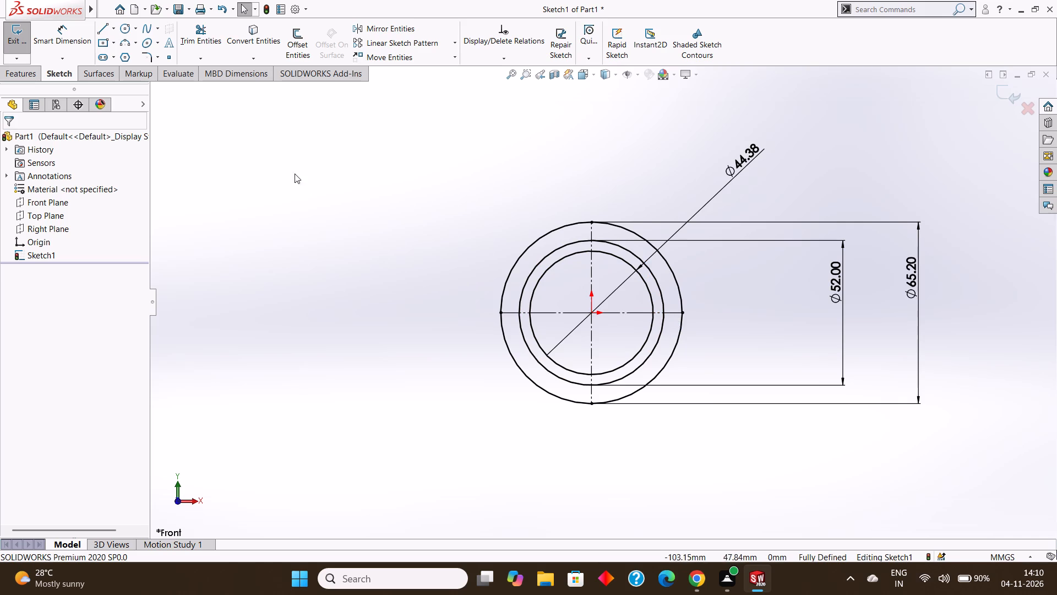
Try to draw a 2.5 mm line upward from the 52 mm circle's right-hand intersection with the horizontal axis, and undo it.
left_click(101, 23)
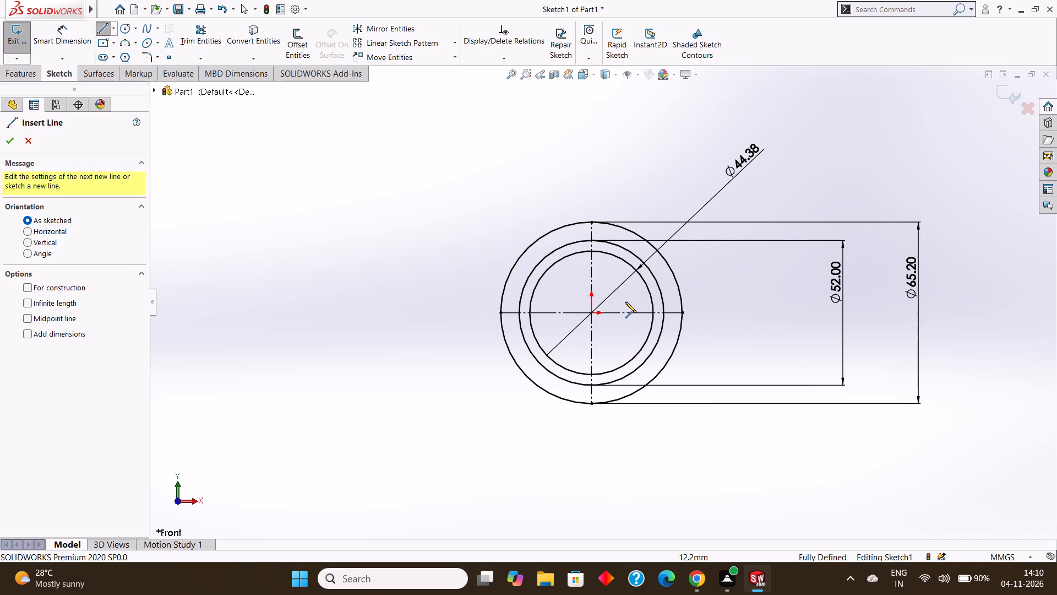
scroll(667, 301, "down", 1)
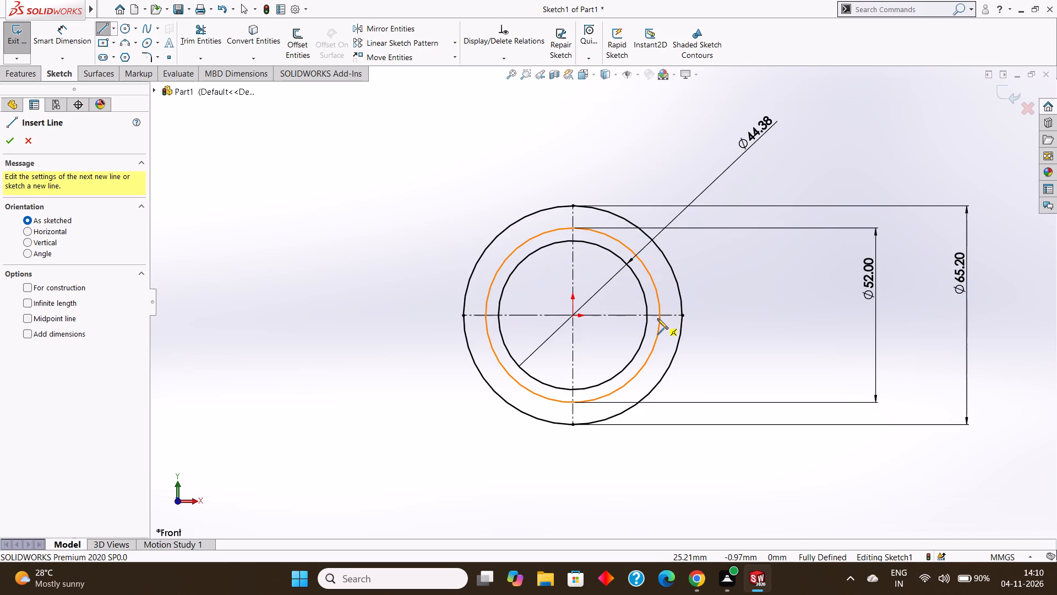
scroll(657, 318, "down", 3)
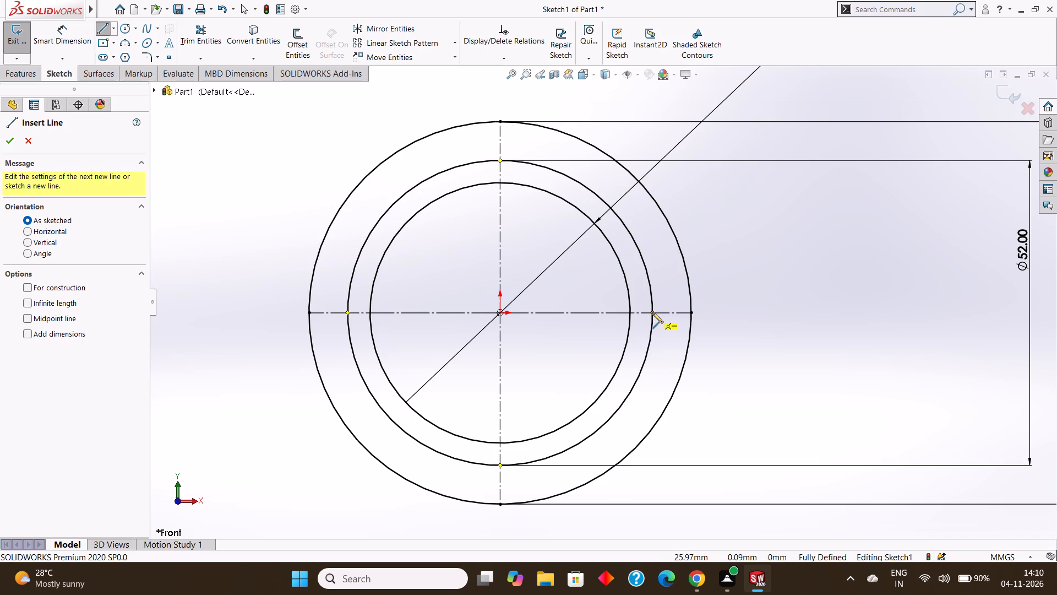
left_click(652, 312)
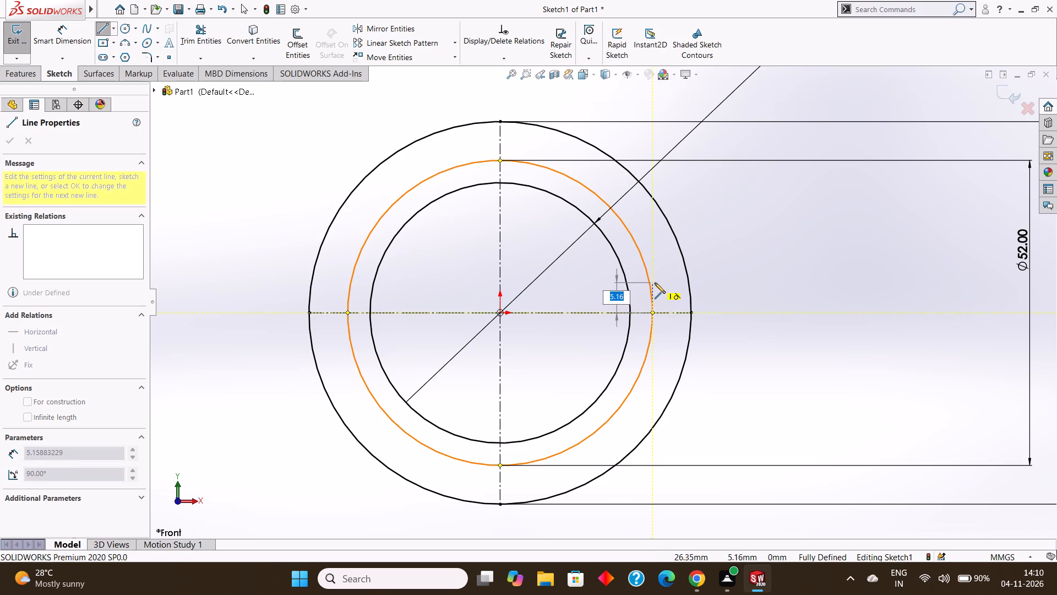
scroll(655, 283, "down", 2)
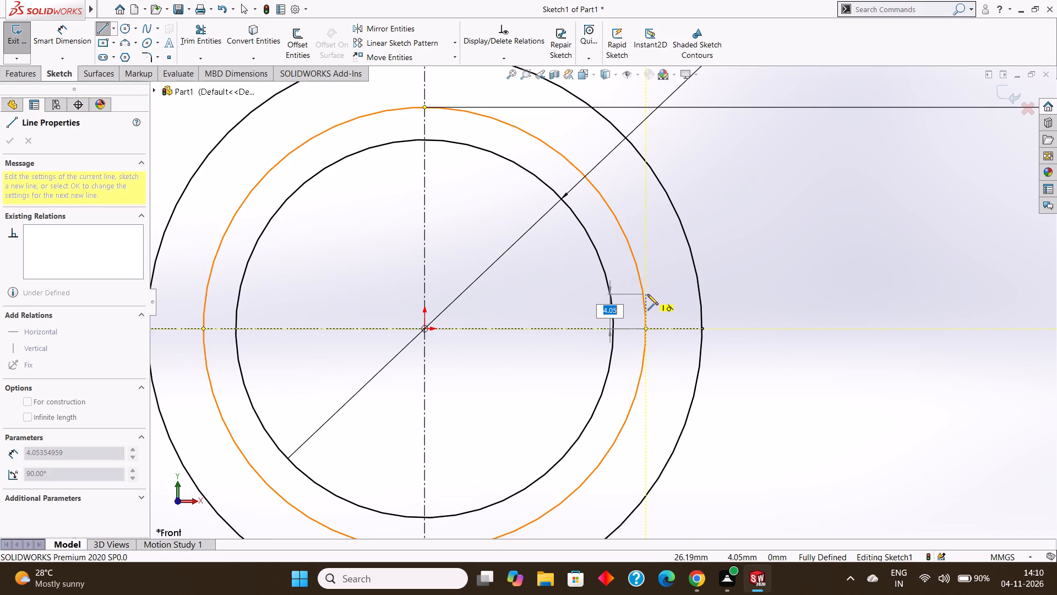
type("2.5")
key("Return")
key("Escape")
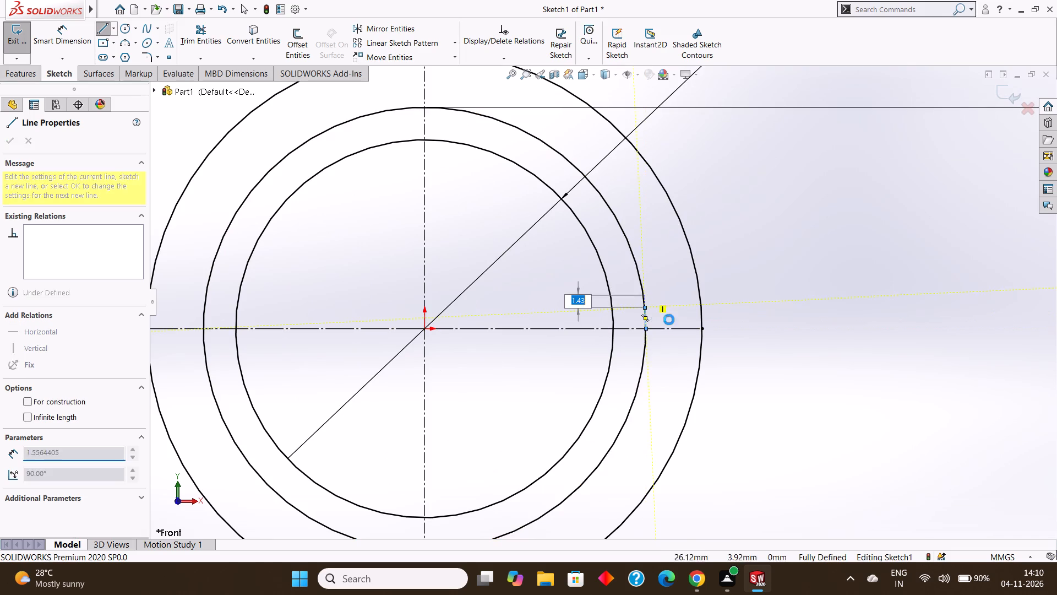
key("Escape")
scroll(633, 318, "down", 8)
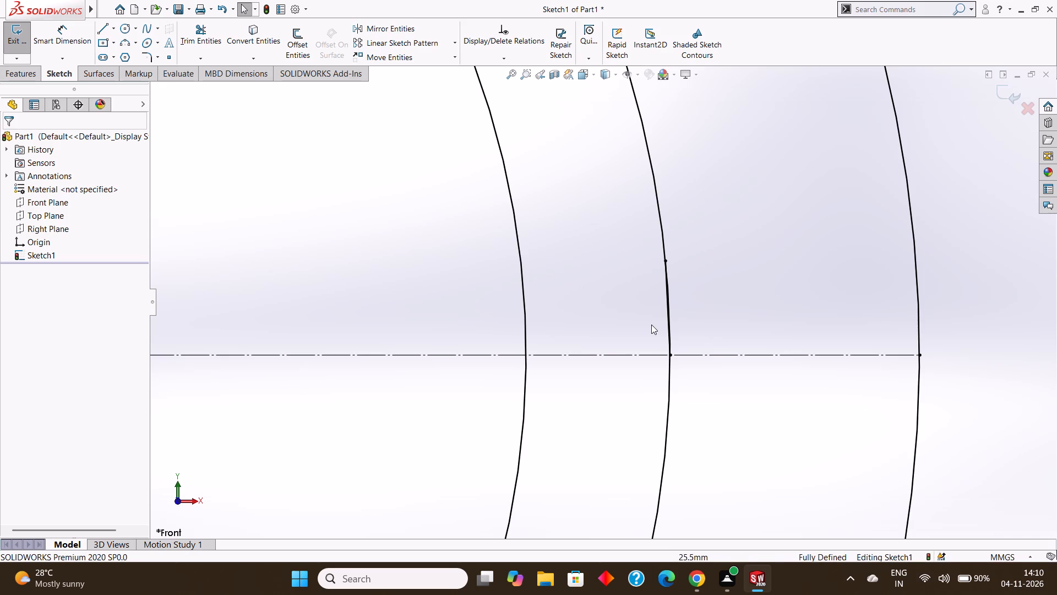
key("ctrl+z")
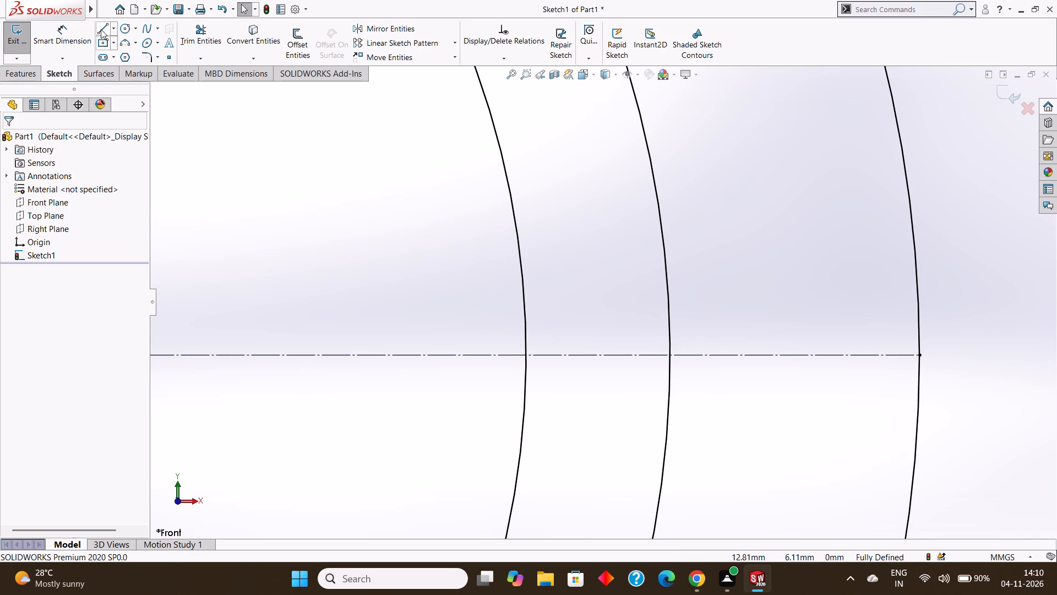
Draw a 2.5 mm vertical line upward from the 52 mm circle's right-hand intersection with the horizontal axis.
left_click(101, 29)
left_click(669, 354)
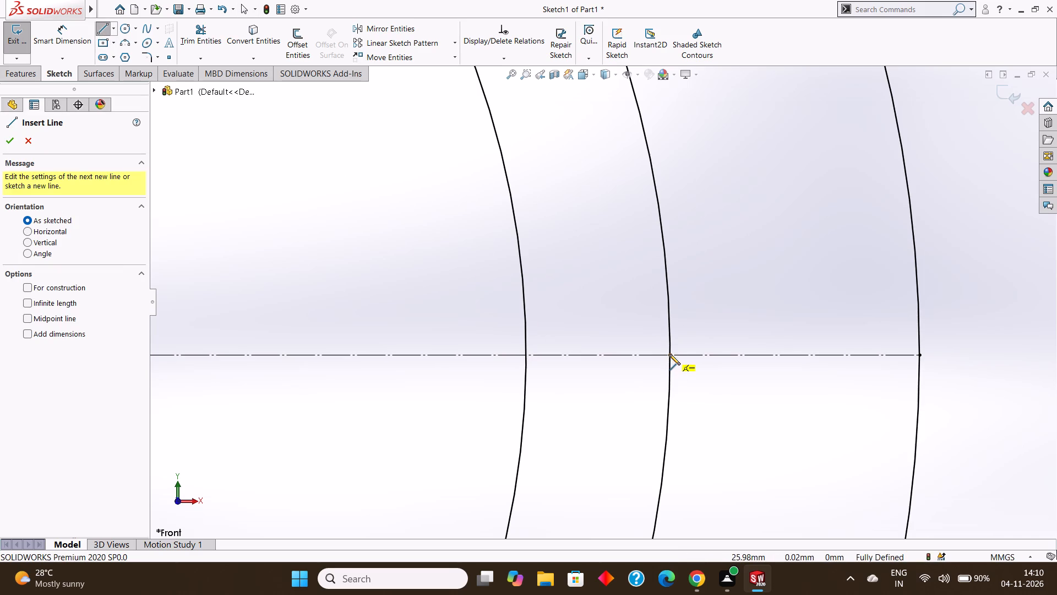
scroll(676, 336, "down", 8)
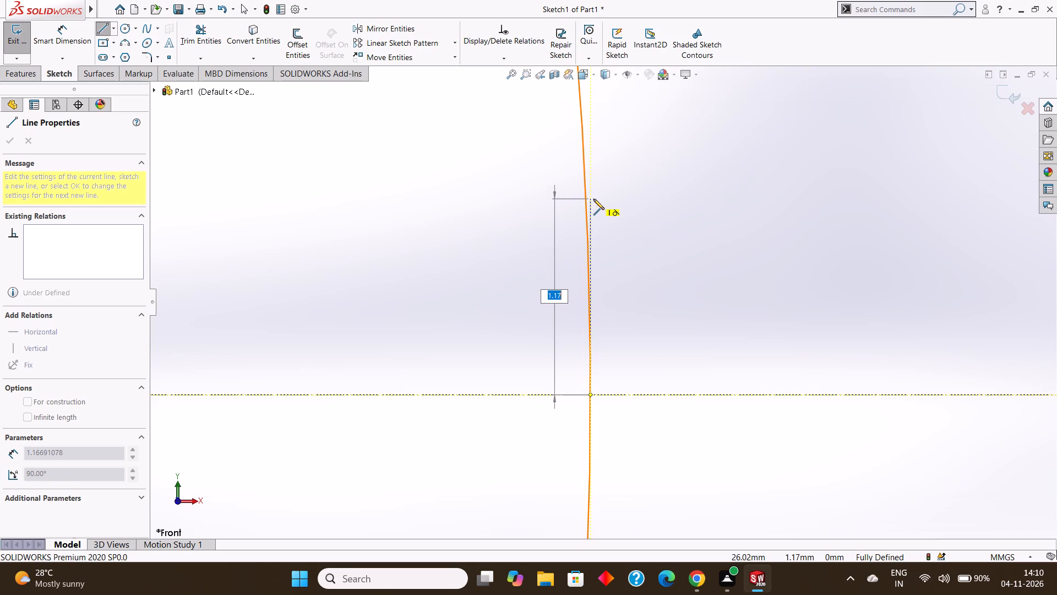
type("2.5")
key("Return")
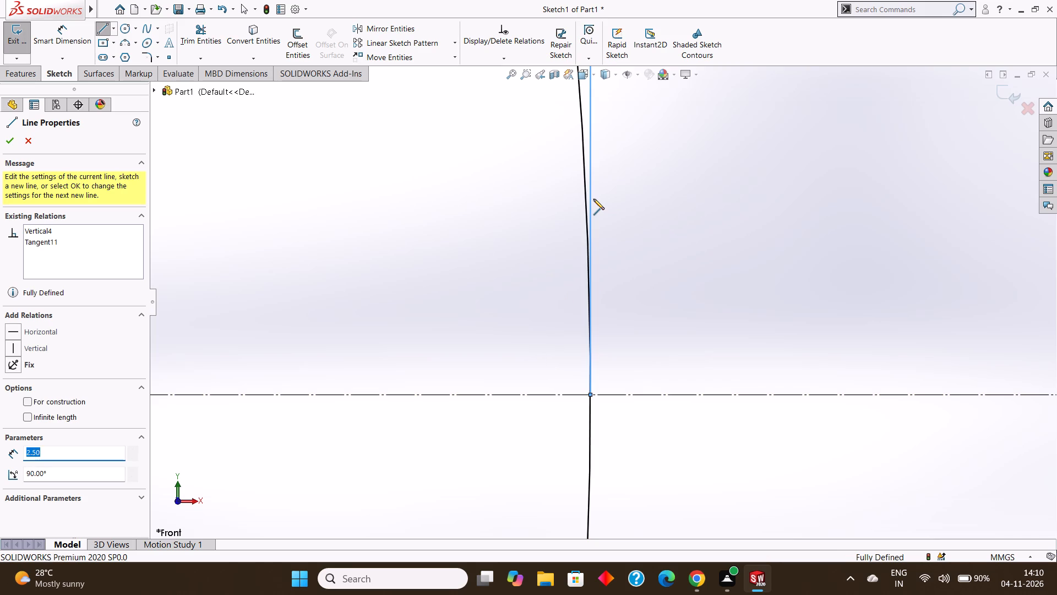
scroll(593, 199, "up", 5)
key("Escape")
key("Escape")
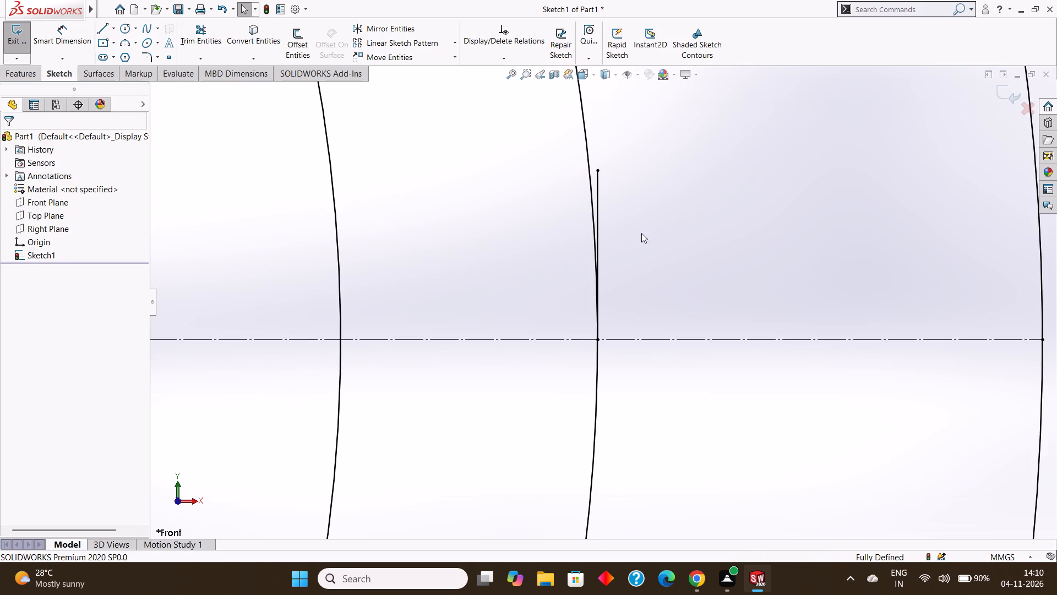
Draw a 2.5 mm vertical line downward from the same point on the 52 mm circle.
left_click(107, 28)
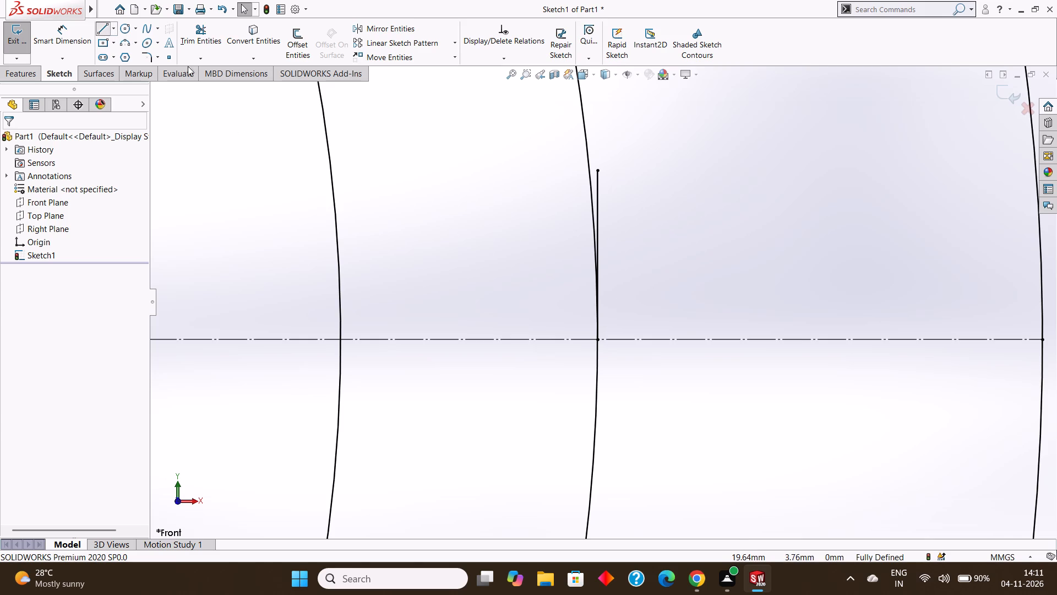
left_click(597, 339)
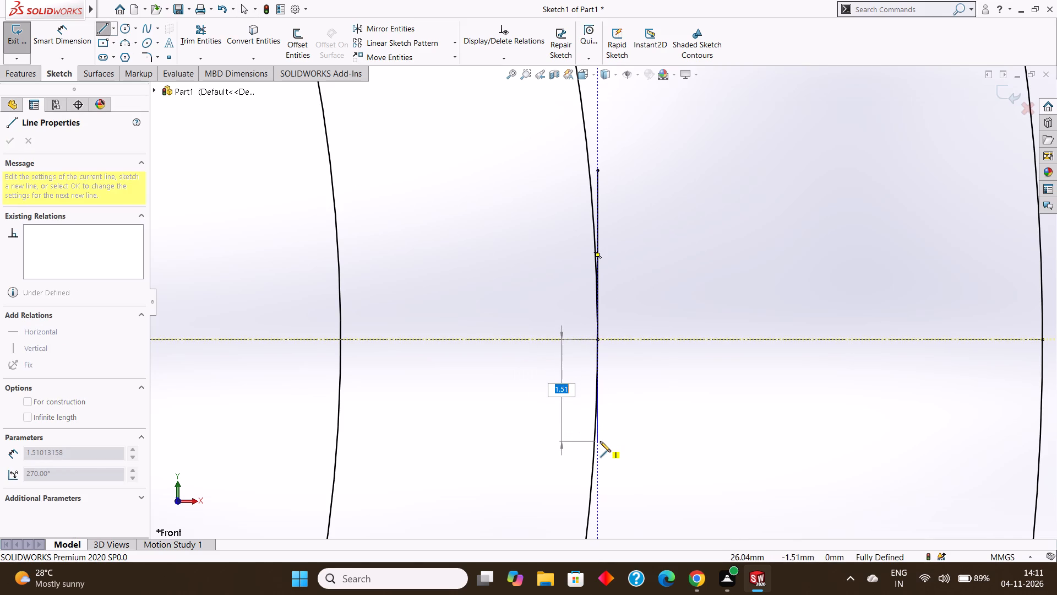
type("2.5")
key("Return")
key("Escape")
key("Escape")
Draw a 5 mm vertical line upward from the 44.38 mm circle's right-hand intersection with the horizontal axis.
scroll(668, 407, "up", 2)
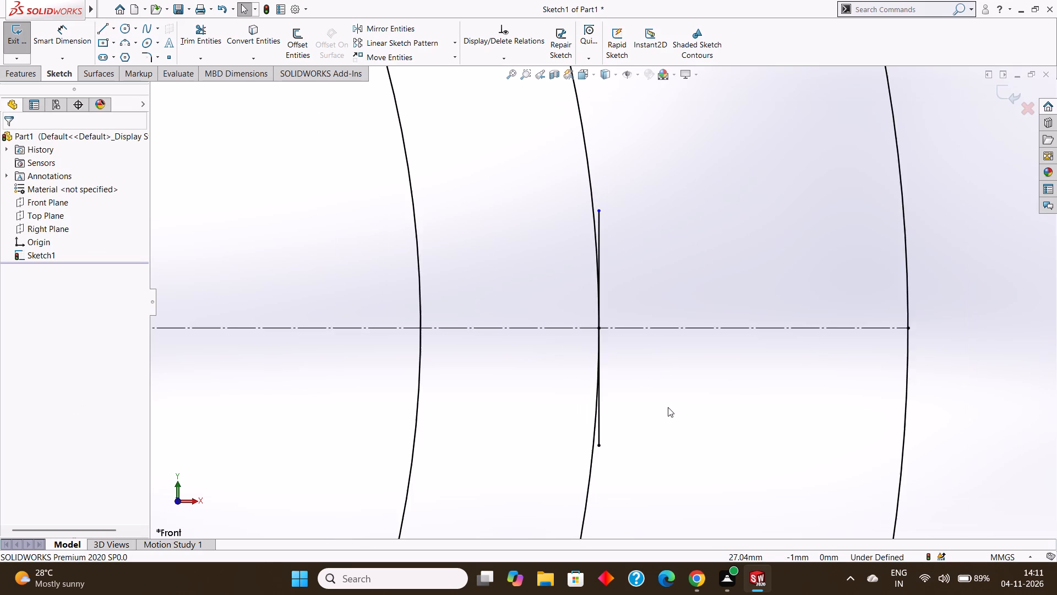
scroll(668, 407, "up", 2)
left_click(99, 26)
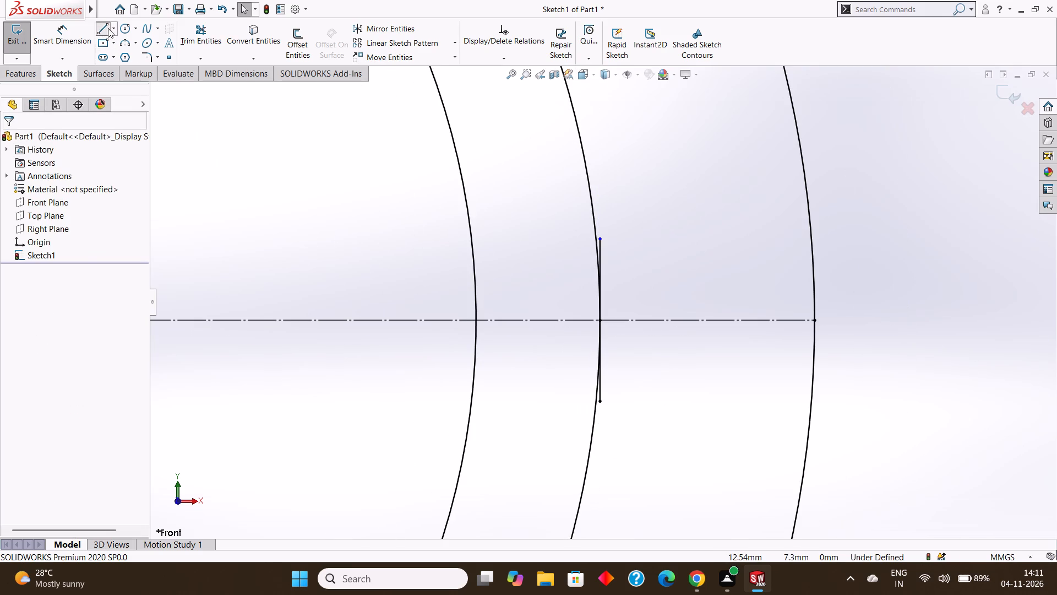
left_click(476, 323)
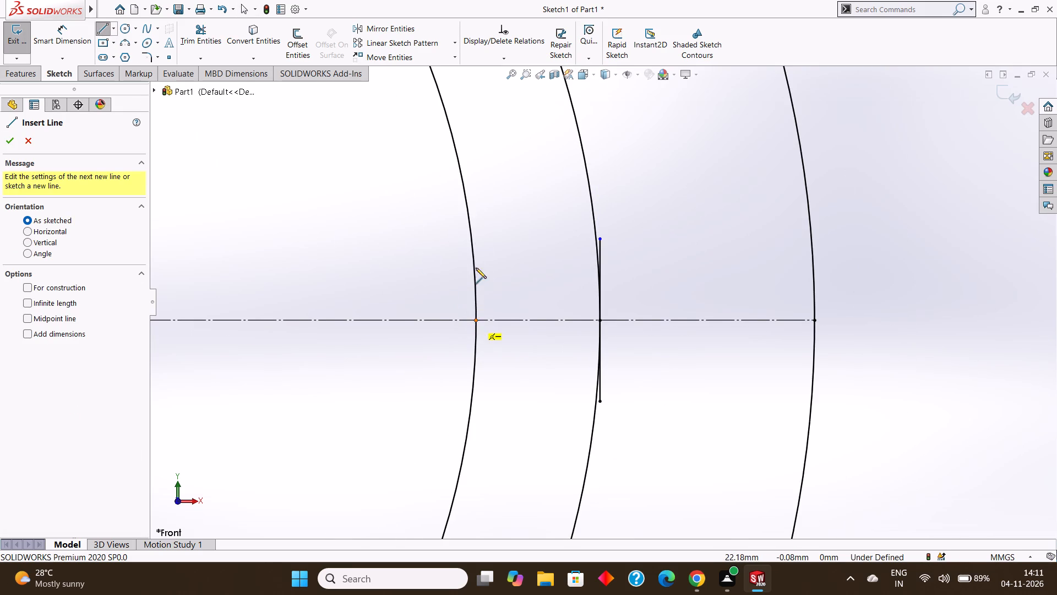
key("BackSpace")
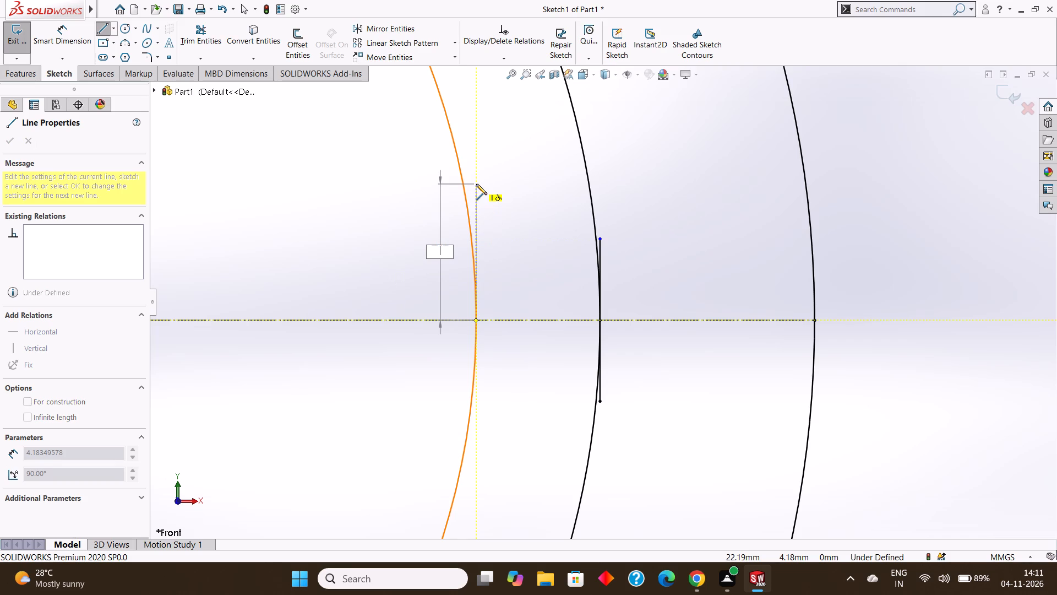
key("5")
key("Return")
key("Escape")
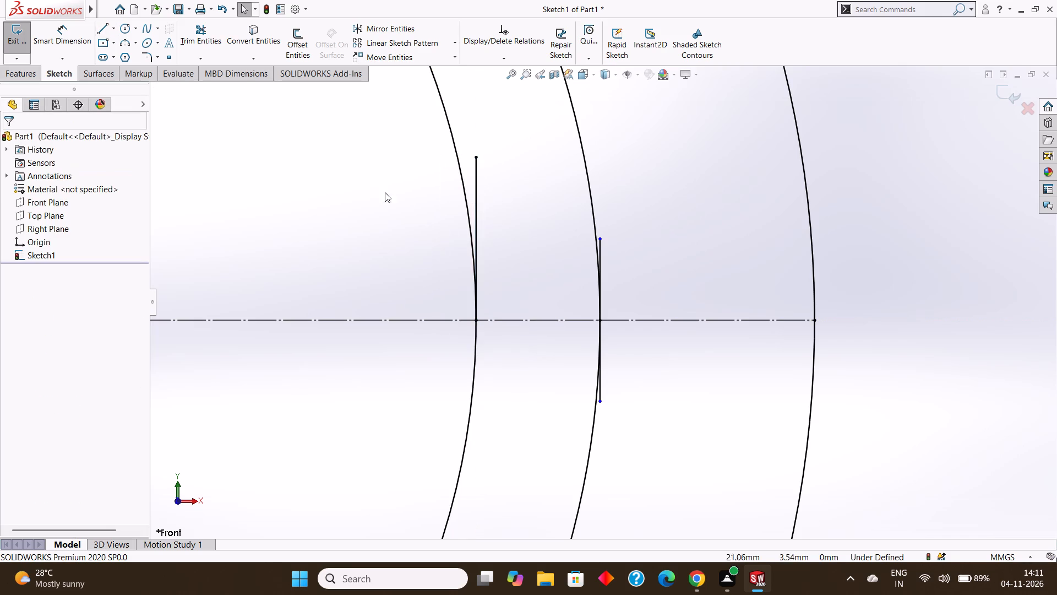
Draw a 5 mm vertical line downward from the same point on the 44.38 mm circle.
left_click(100, 31)
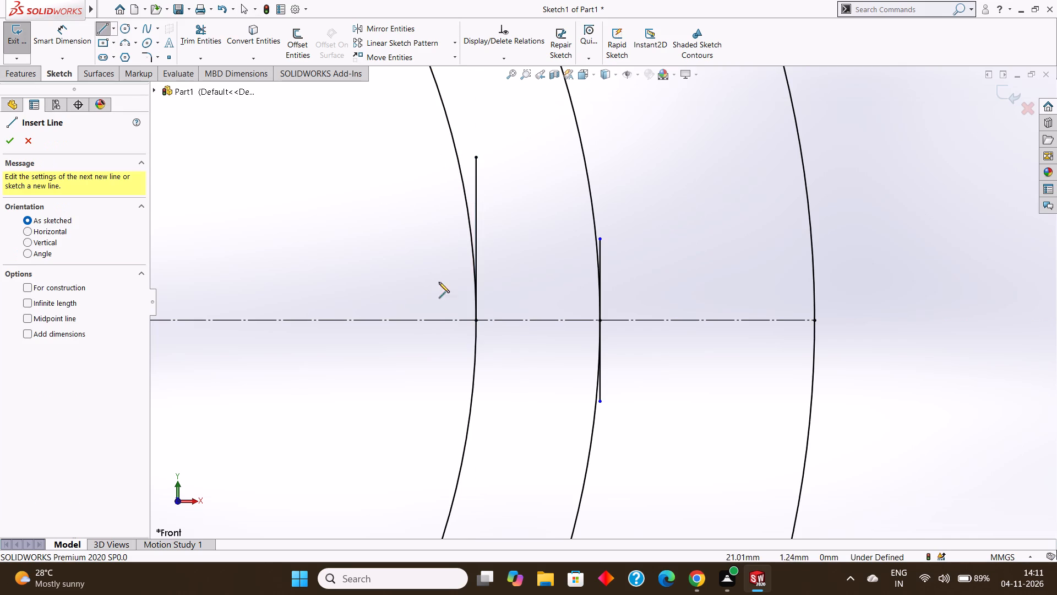
left_click(476, 321)
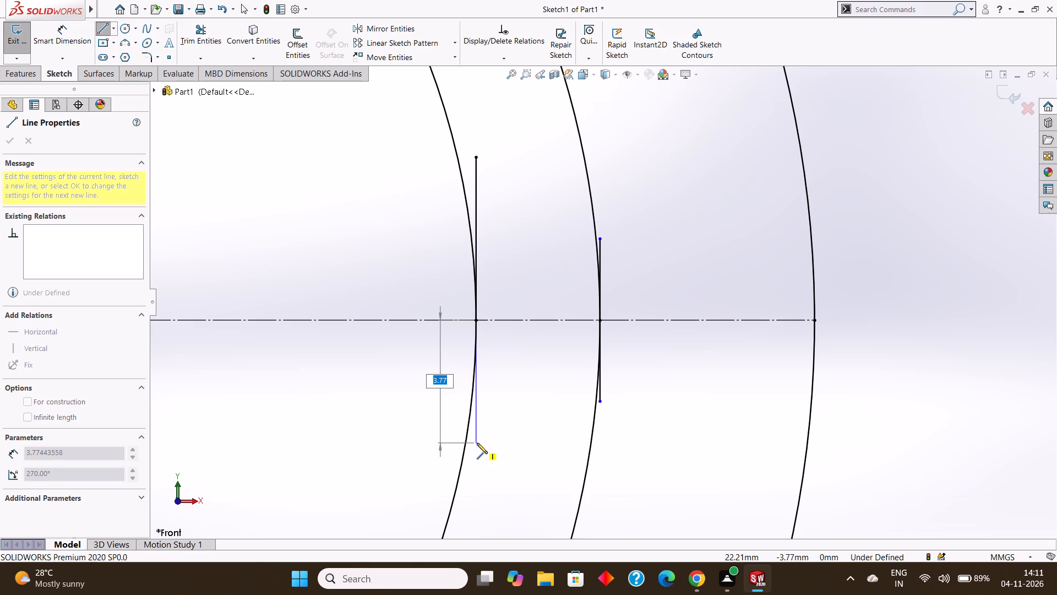
key("BackSpace")
key("5")
key("Return")
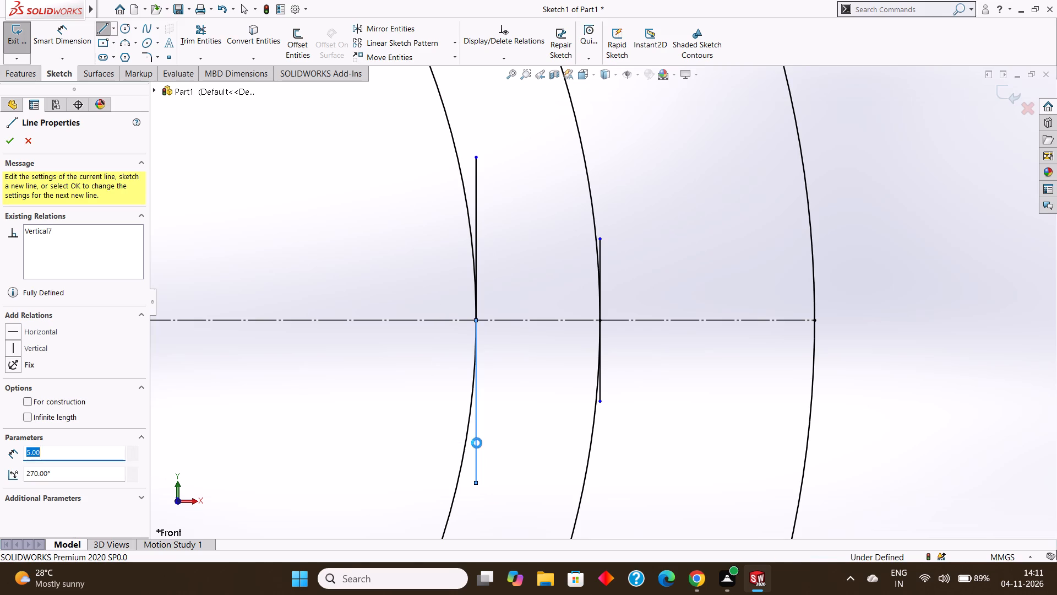
key("Escape")
scroll(537, 433, "up", 2)
scroll(567, 369, "up", 2)
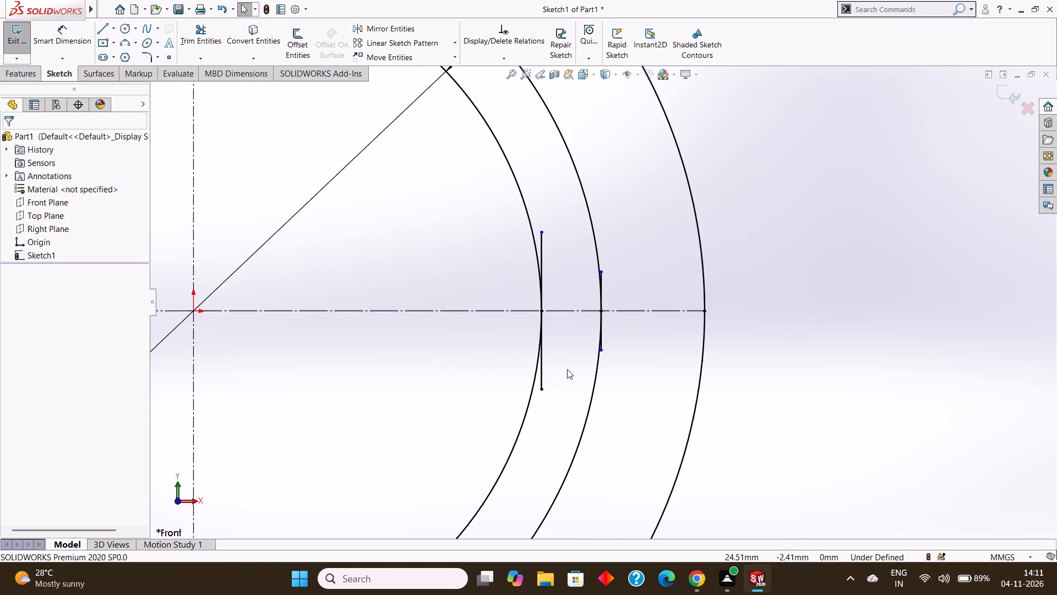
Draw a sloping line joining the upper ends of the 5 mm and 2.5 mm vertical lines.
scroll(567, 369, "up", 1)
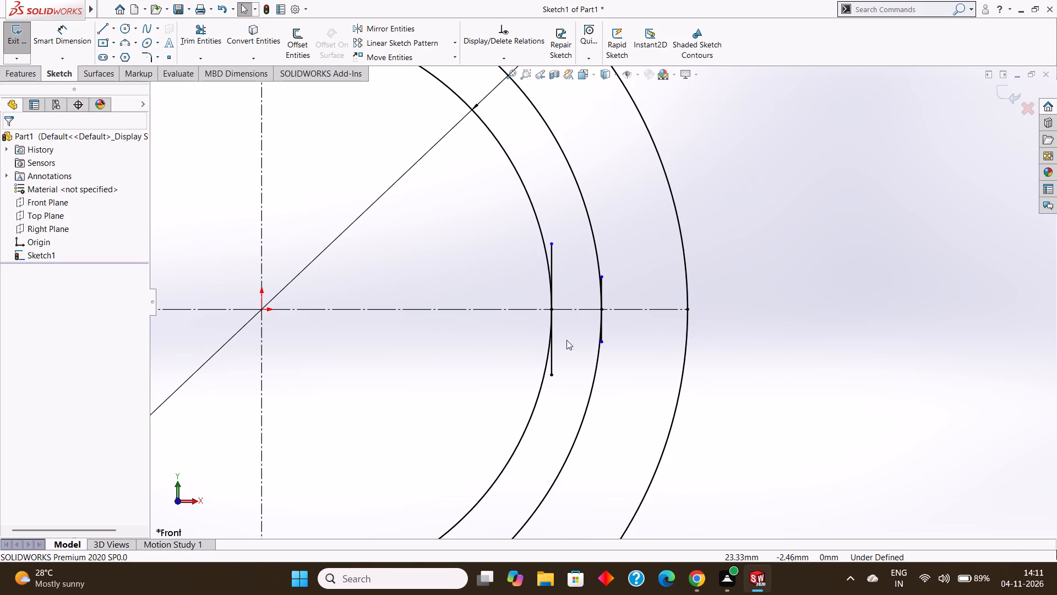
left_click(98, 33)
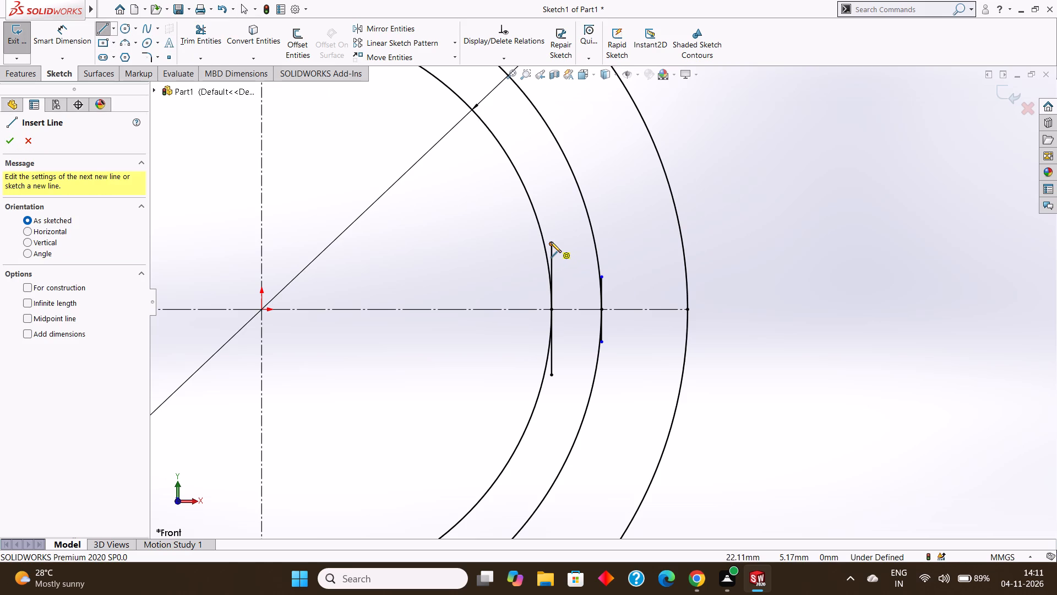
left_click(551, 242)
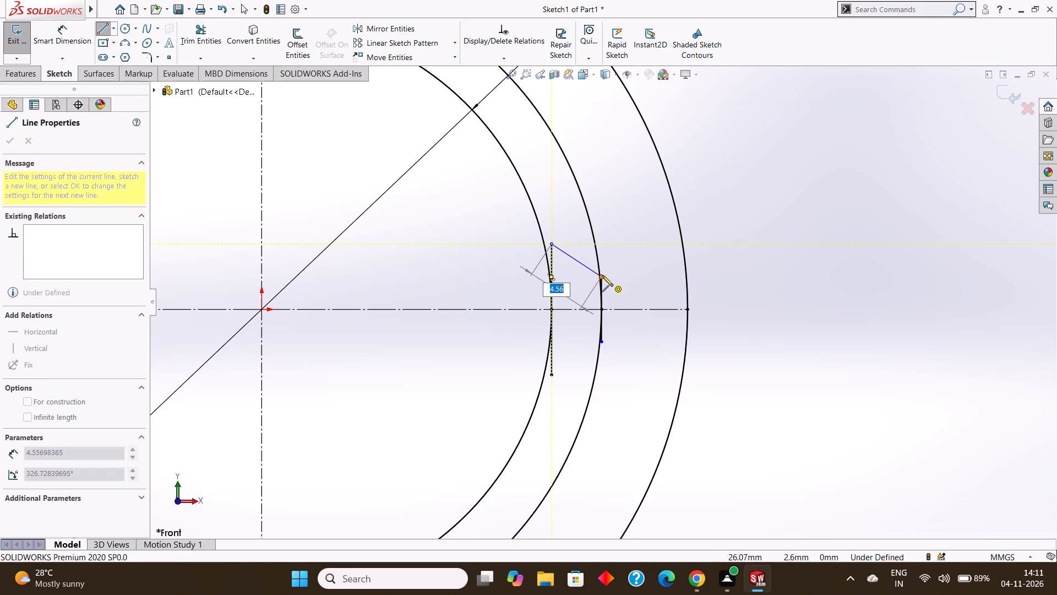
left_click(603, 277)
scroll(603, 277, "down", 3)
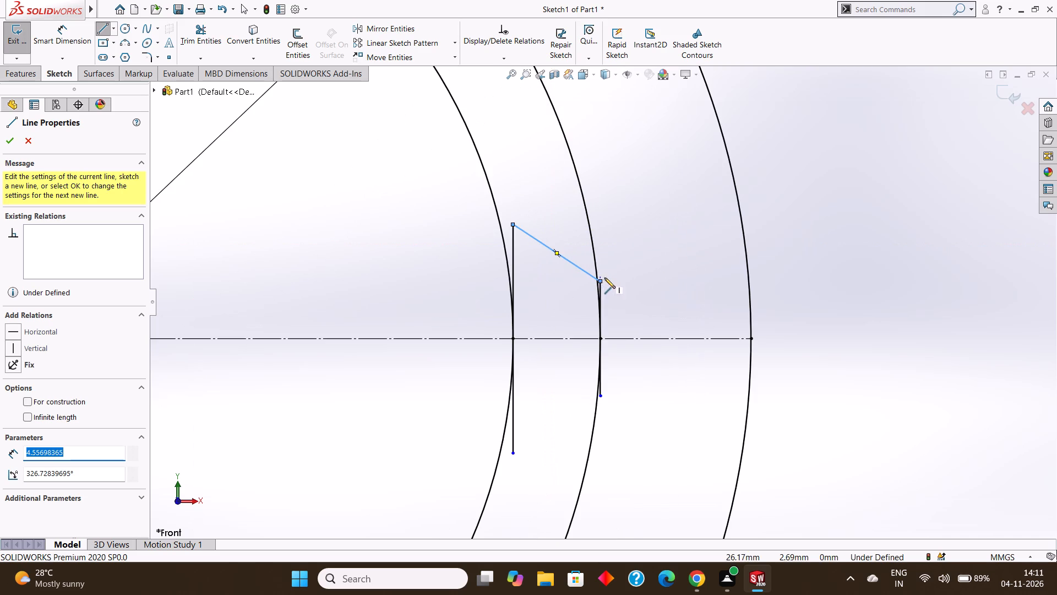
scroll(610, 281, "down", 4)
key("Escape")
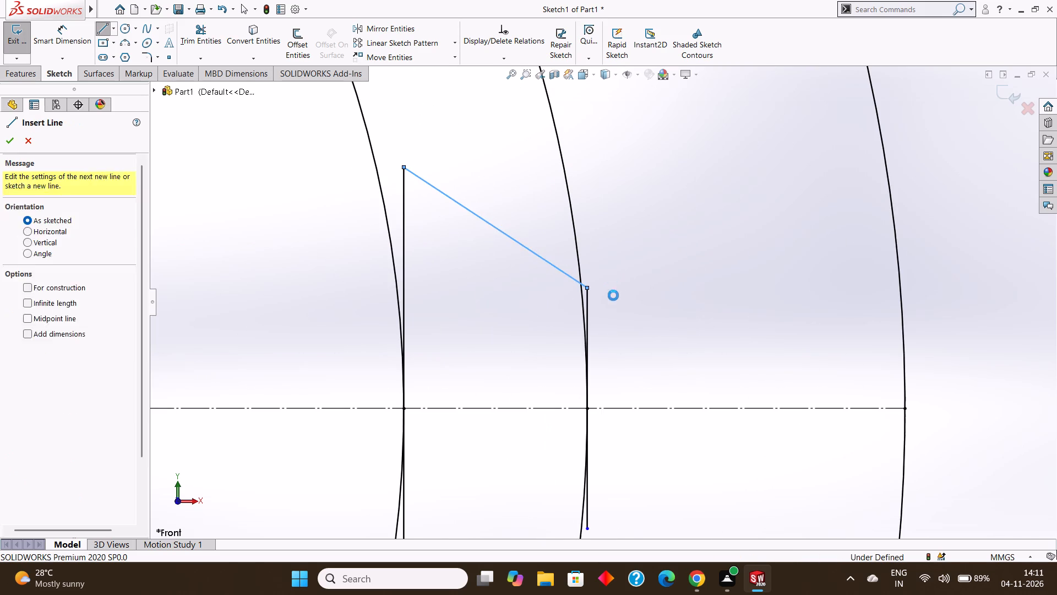
Trim away the sloping connecting line and all the vertical lines at the 52 mm and 44.38 mm circles.
scroll(613, 301, "up", 2)
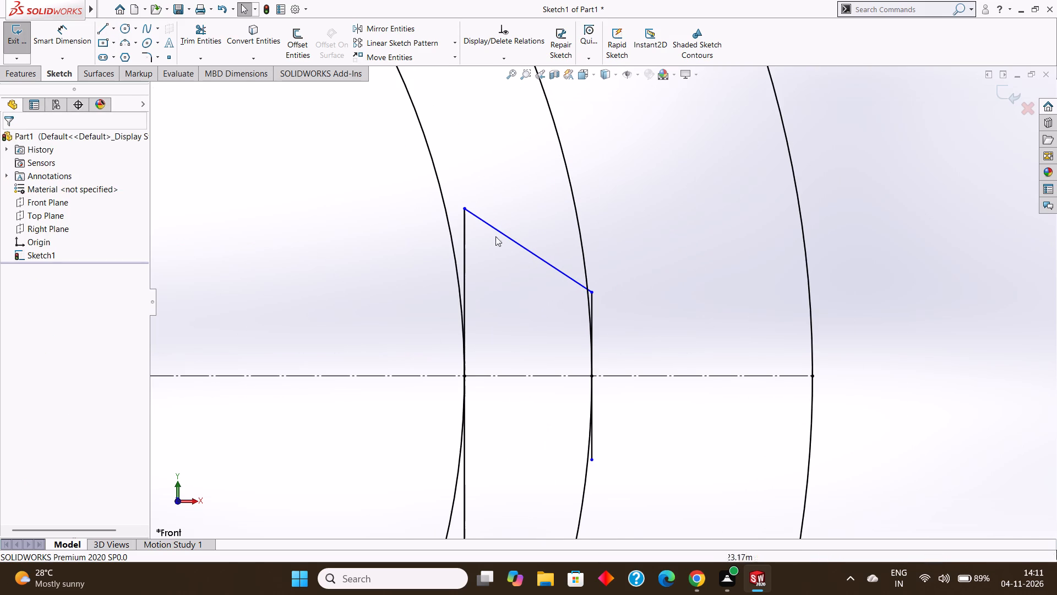
scroll(468, 210, "up", 2)
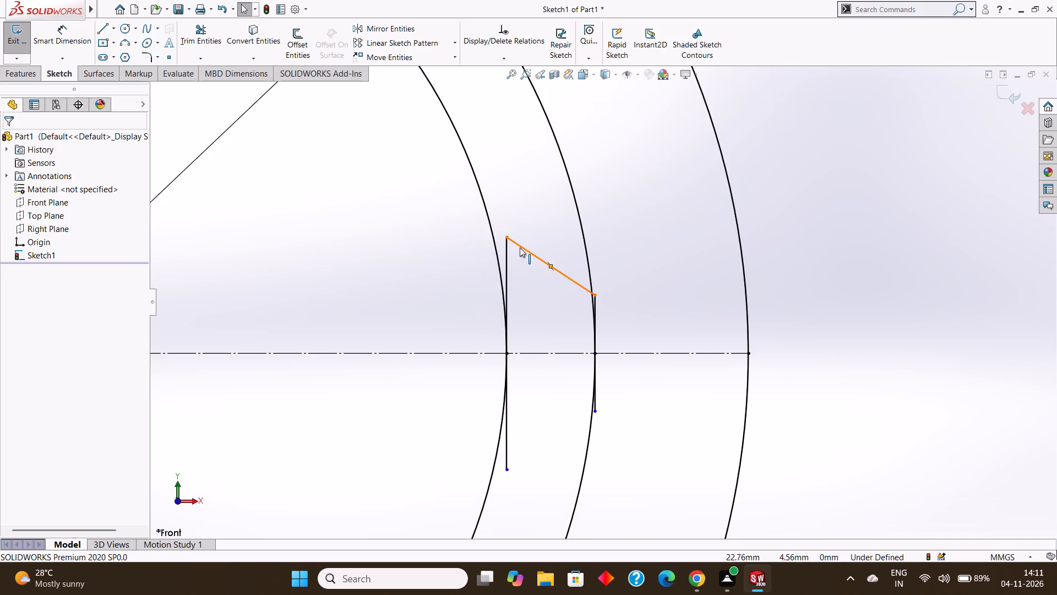
scroll(520, 247, "up", 1)
scroll(604, 312, "down", 7)
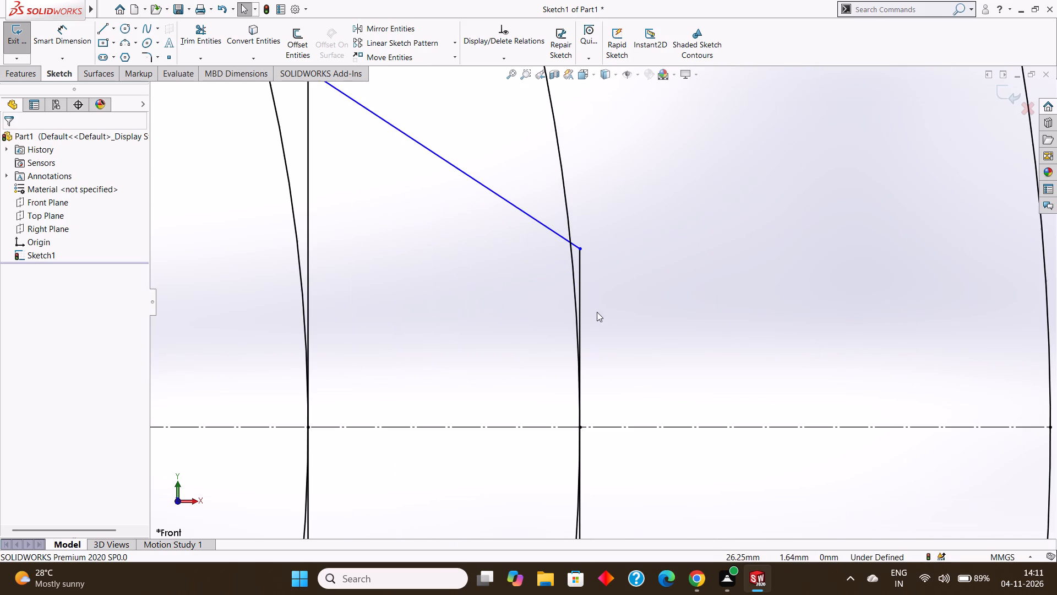
left_click(205, 34)
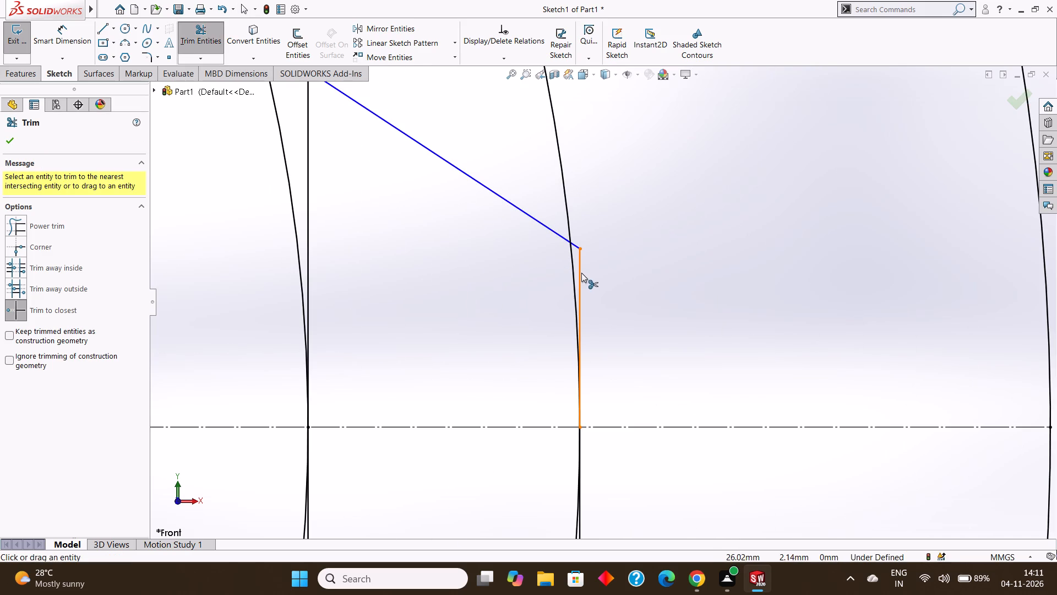
left_click(581, 273)
left_click(580, 246)
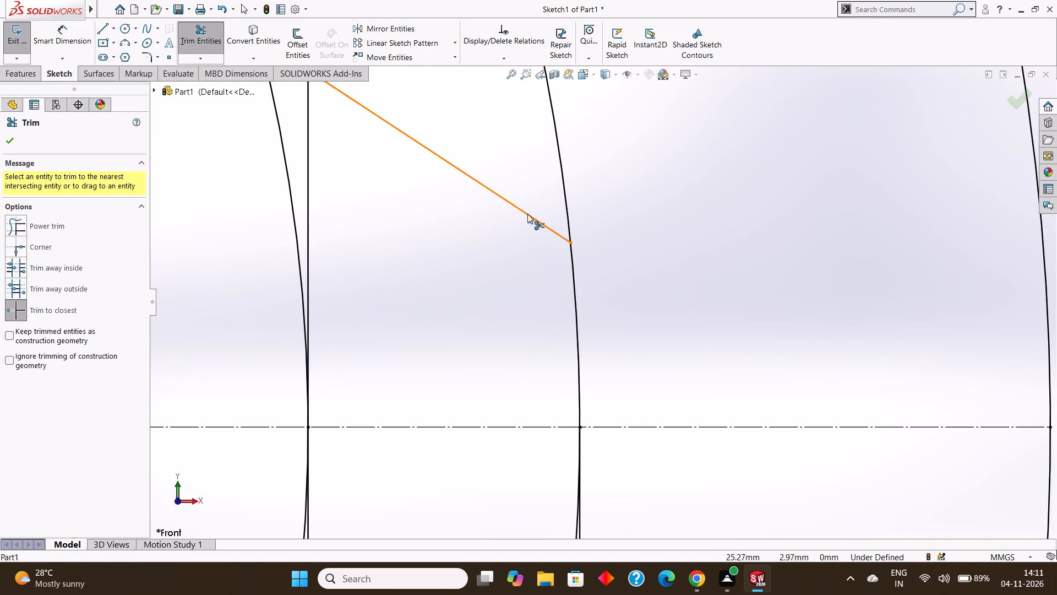
left_click(527, 214)
left_click(308, 138)
scroll(527, 263, "up", 3)
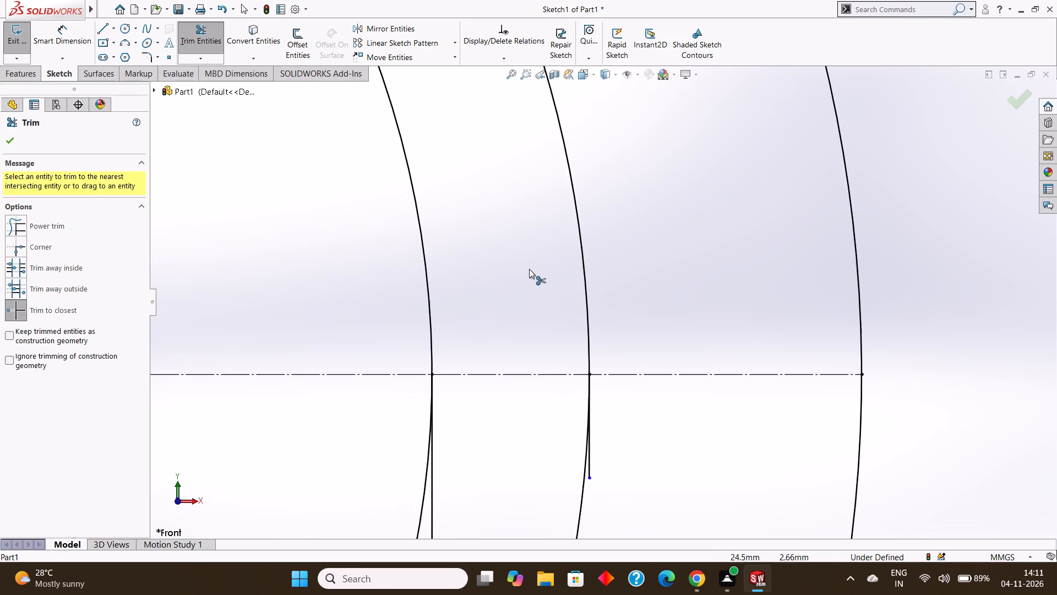
scroll(532, 370, "up", 3)
left_click(506, 439)
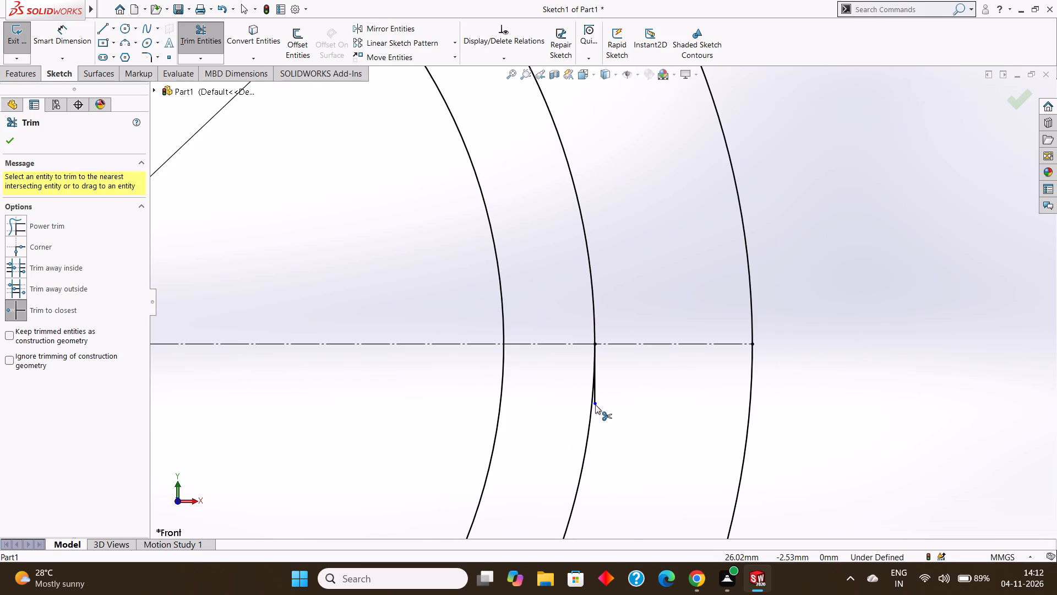
scroll(595, 404, "down", 4)
left_click(598, 368)
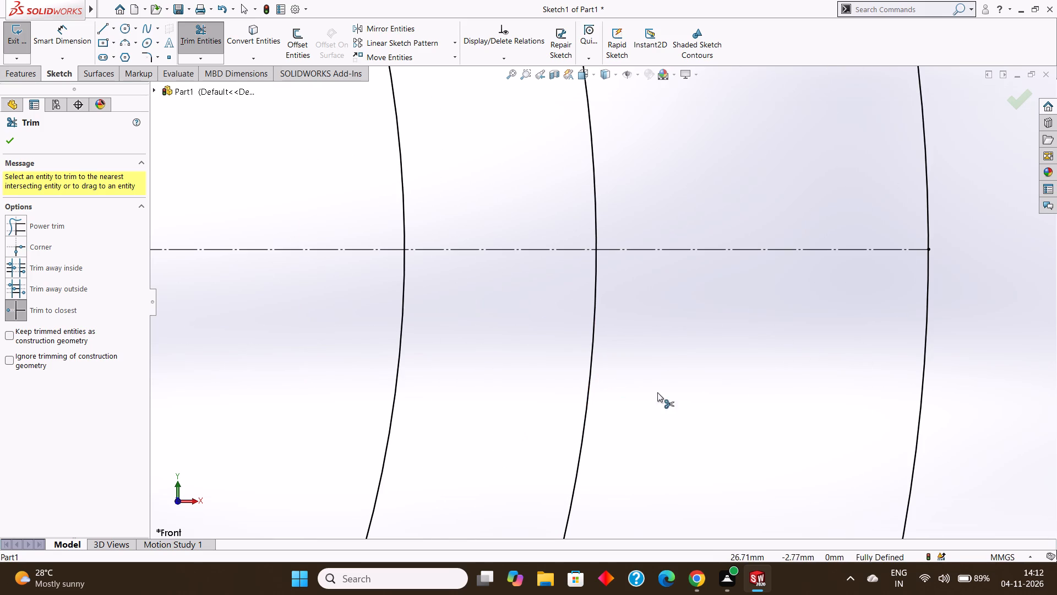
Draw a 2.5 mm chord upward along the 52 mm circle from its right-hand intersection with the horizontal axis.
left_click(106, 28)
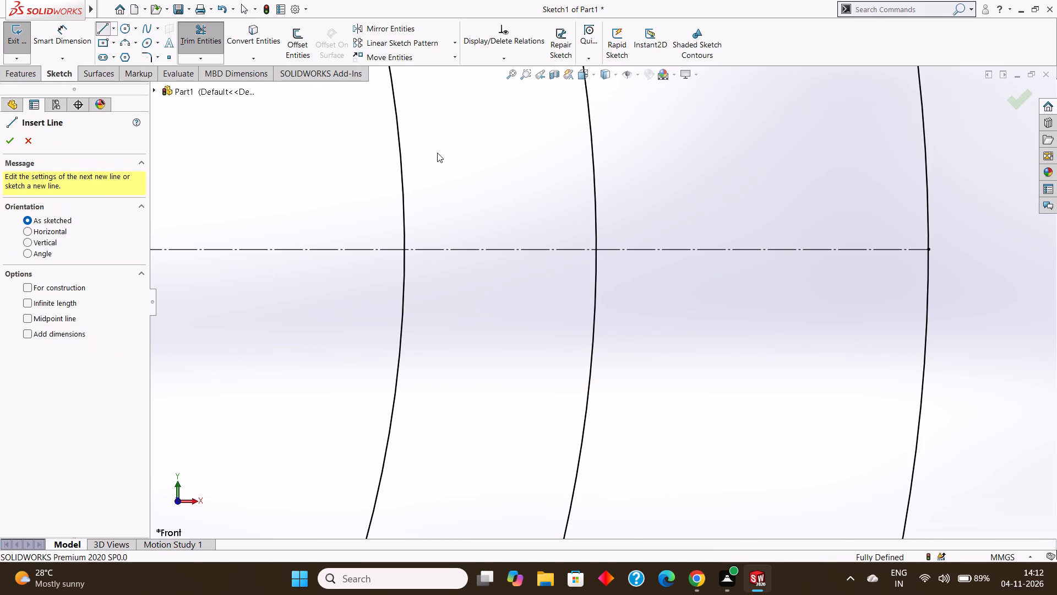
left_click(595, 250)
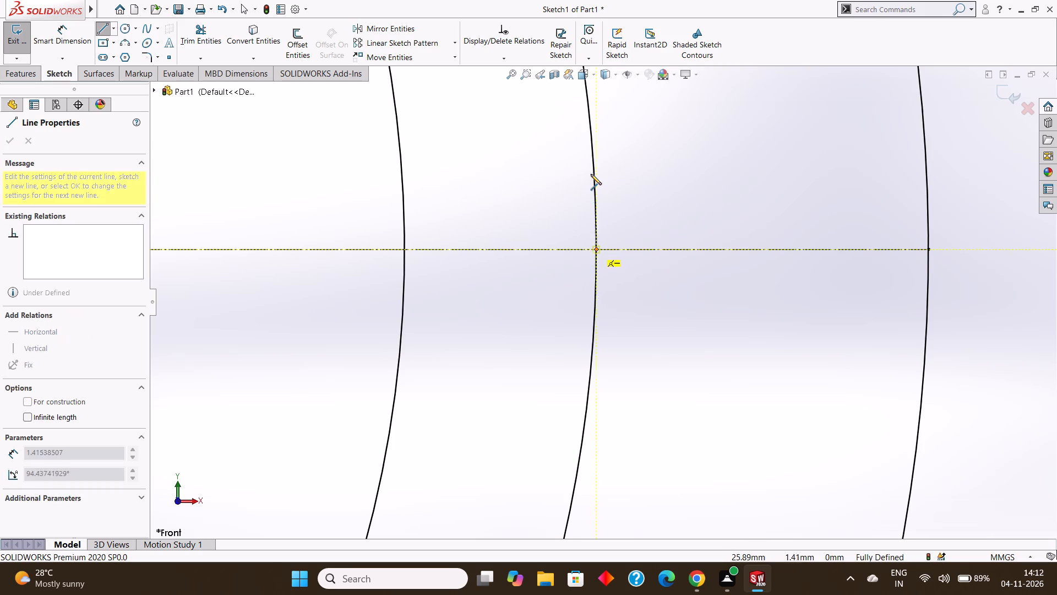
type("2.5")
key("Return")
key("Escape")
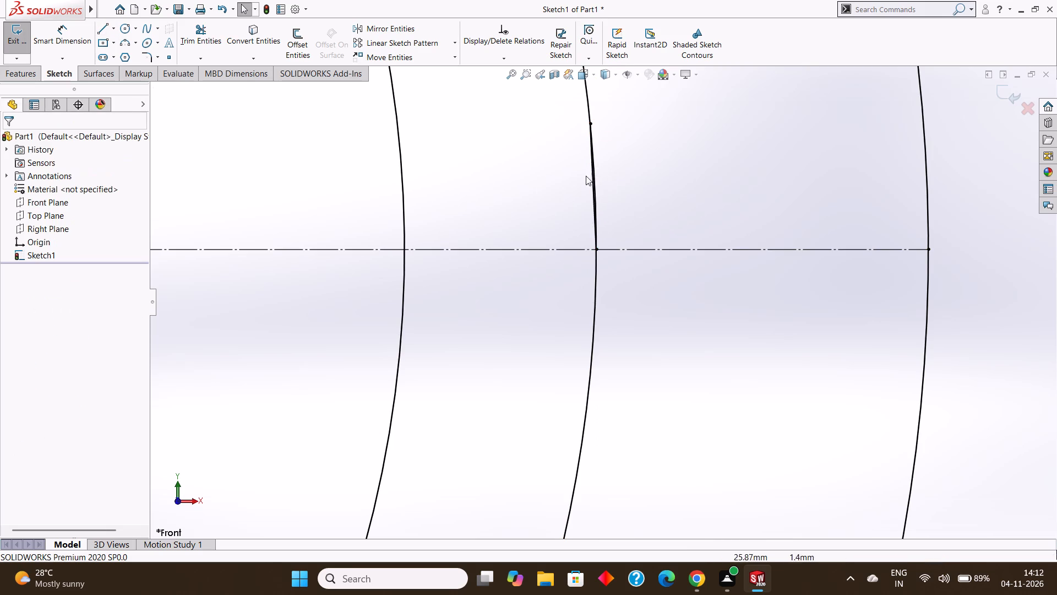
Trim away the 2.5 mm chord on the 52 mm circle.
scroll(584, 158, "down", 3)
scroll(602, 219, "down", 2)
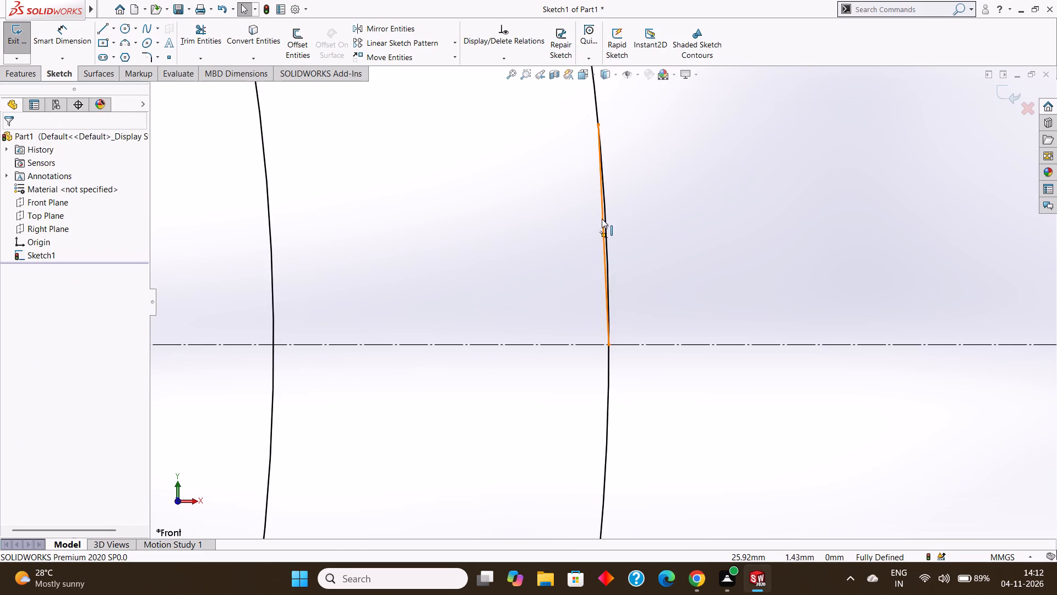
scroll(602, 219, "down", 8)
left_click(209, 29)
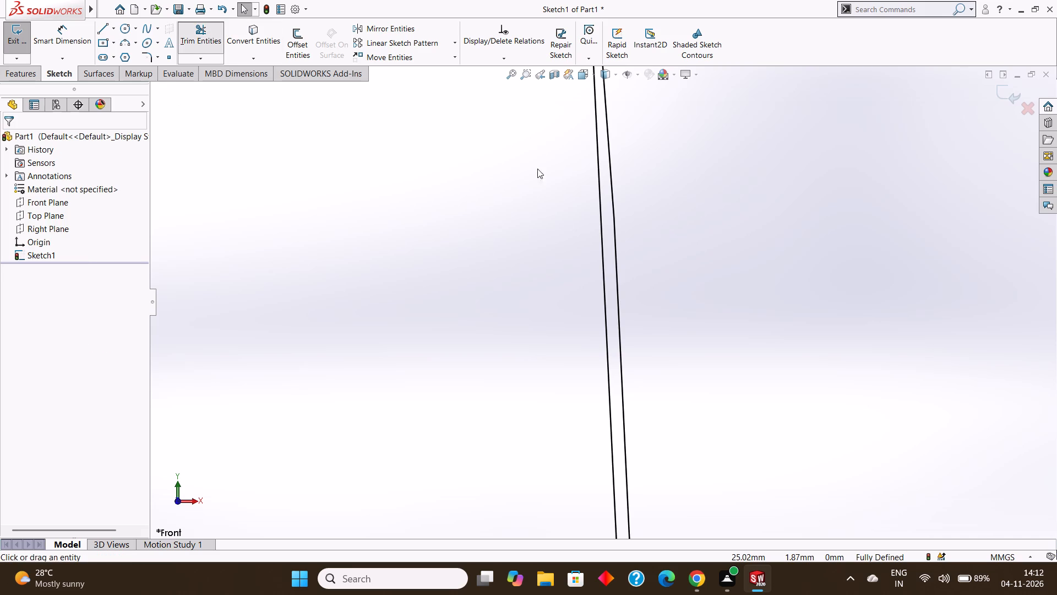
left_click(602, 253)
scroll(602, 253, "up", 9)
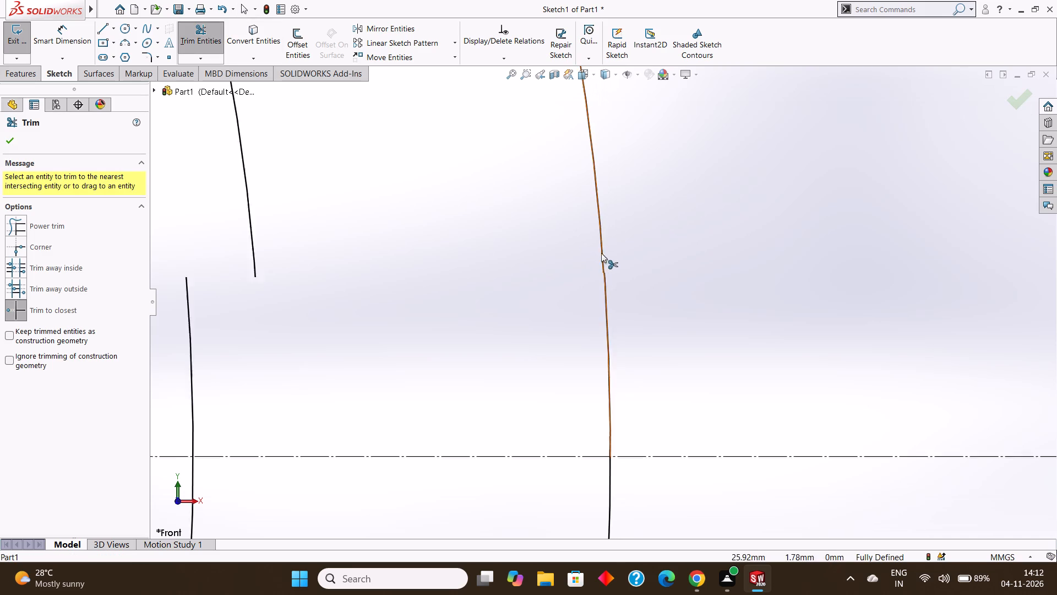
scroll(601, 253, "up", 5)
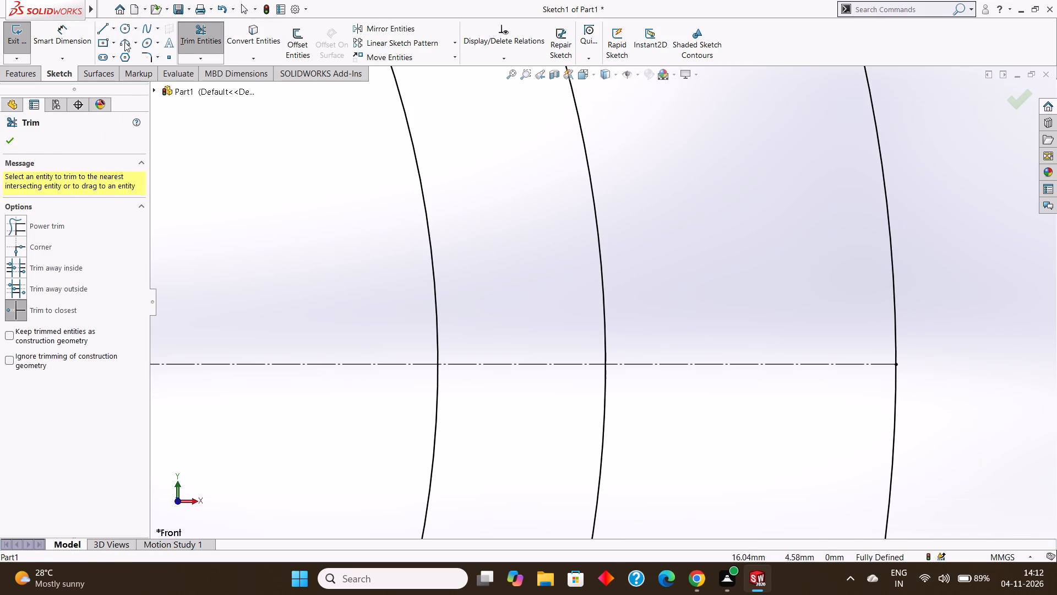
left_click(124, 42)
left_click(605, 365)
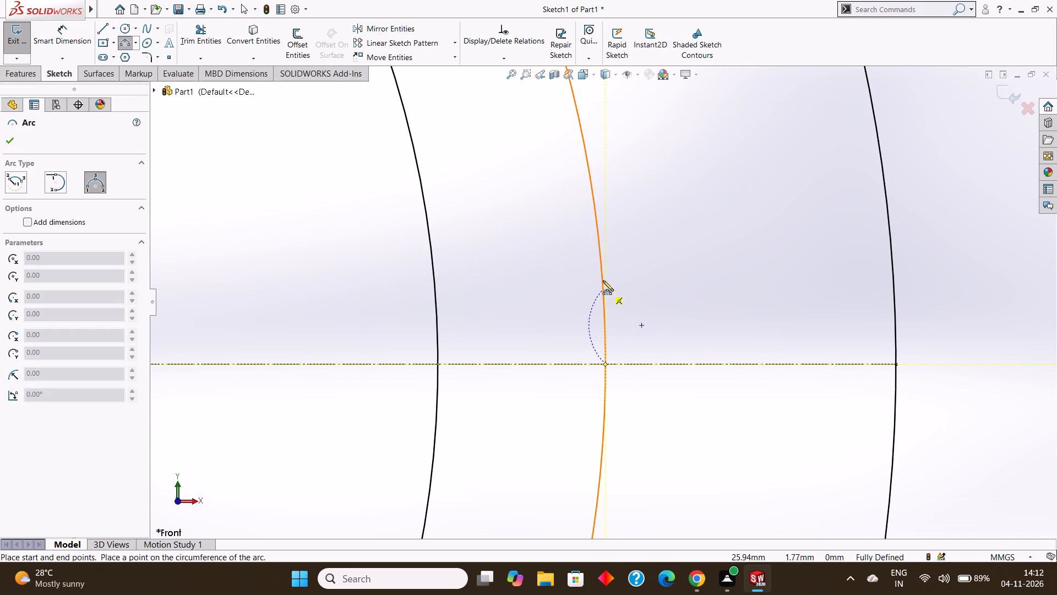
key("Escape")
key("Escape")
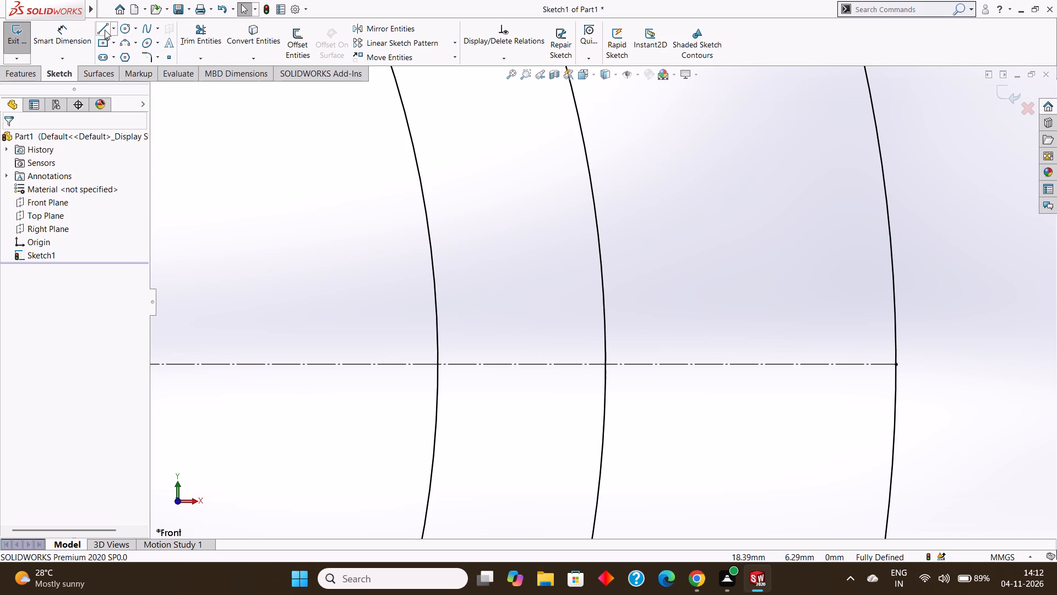
Draw a 2.5 mm chord line upward from the 52 mm circle's right-hand axis intersection, ending on that circle.
left_click(104, 29)
left_click(605, 364)
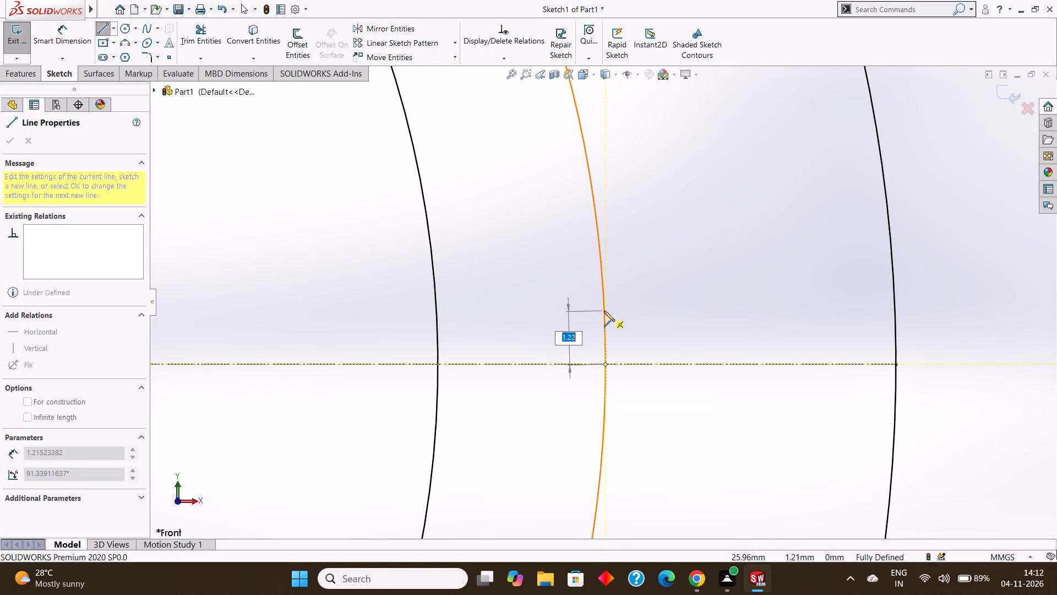
type("2.5")
key("Return")
key("Escape")
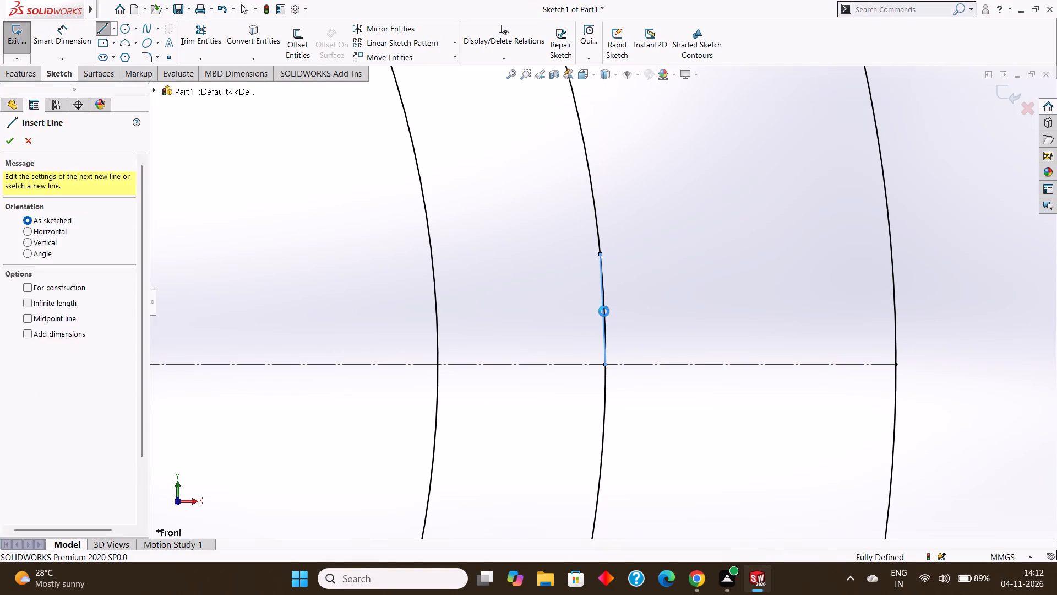
Draw a 2.5 mm chord line downward from the same axis intersection, ending on the 52 mm circle.
scroll(609, 295, "down", 1)
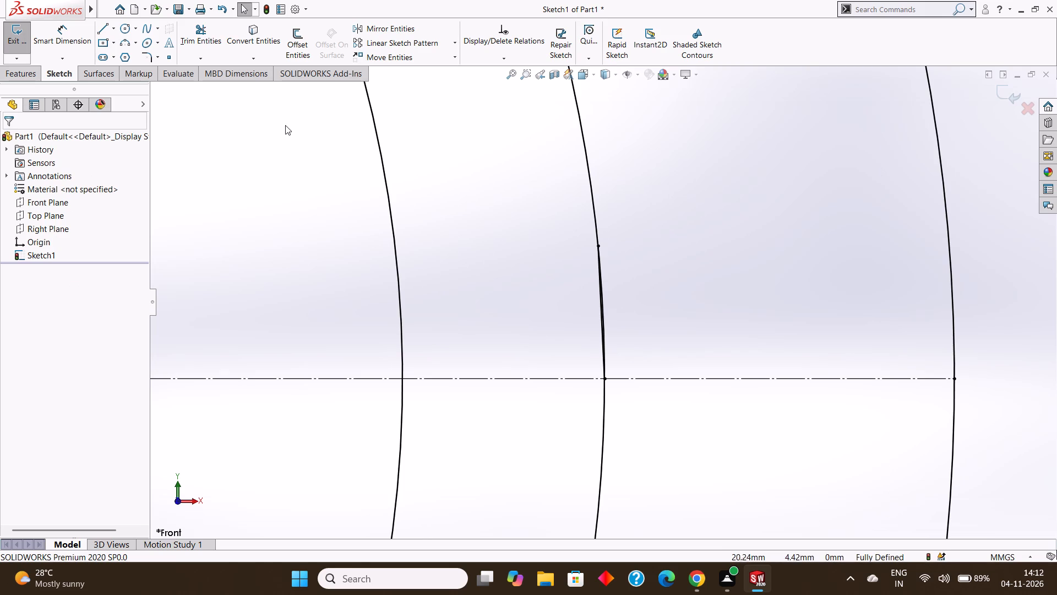
left_click(124, 38)
left_click(106, 27)
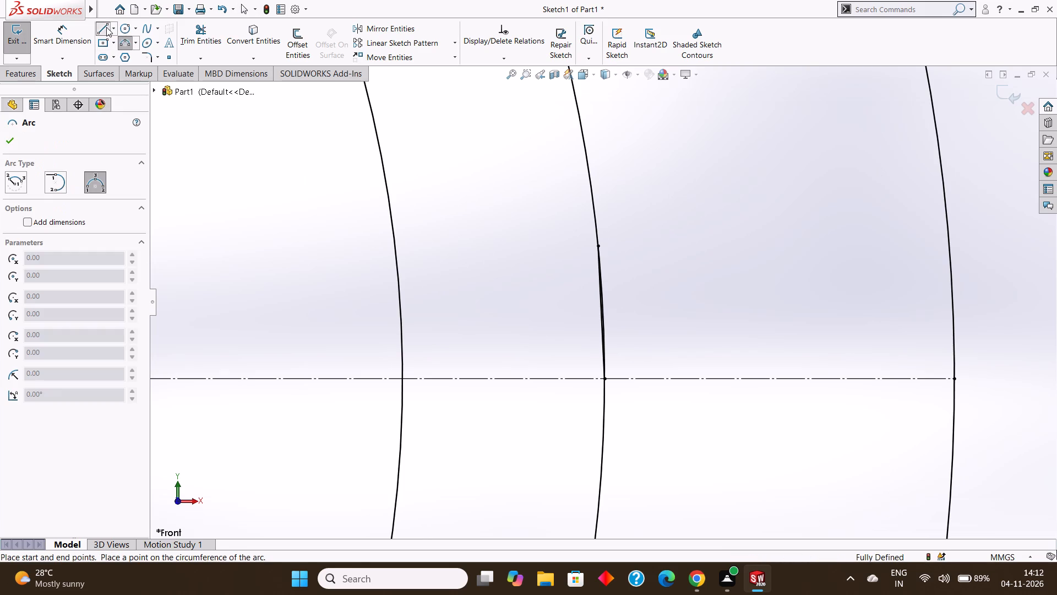
left_click(606, 378)
scroll(608, 419, "up", 1)
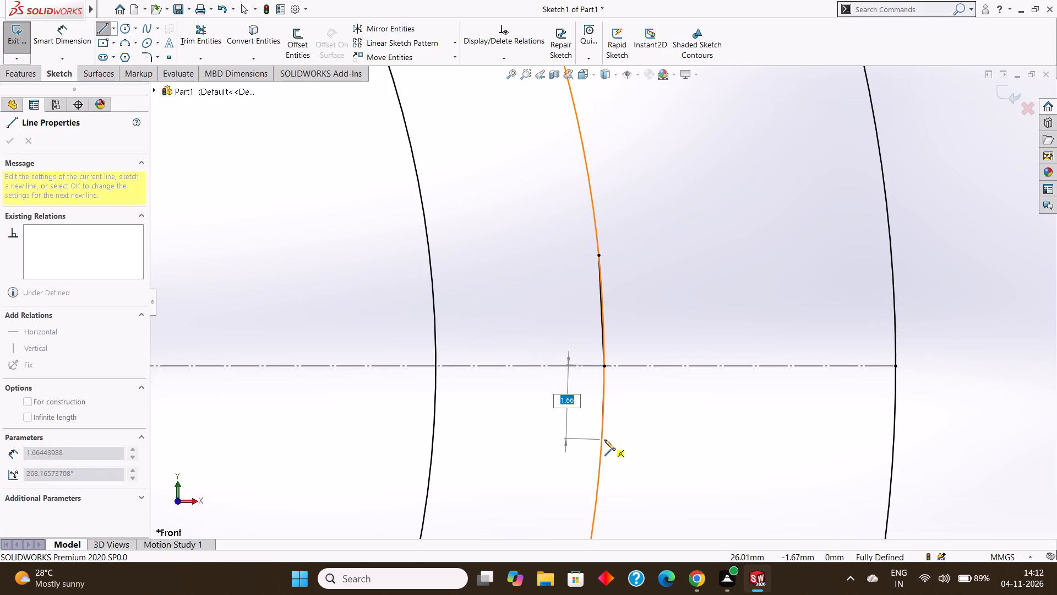
type("2.5")
key("Return")
key("Escape")
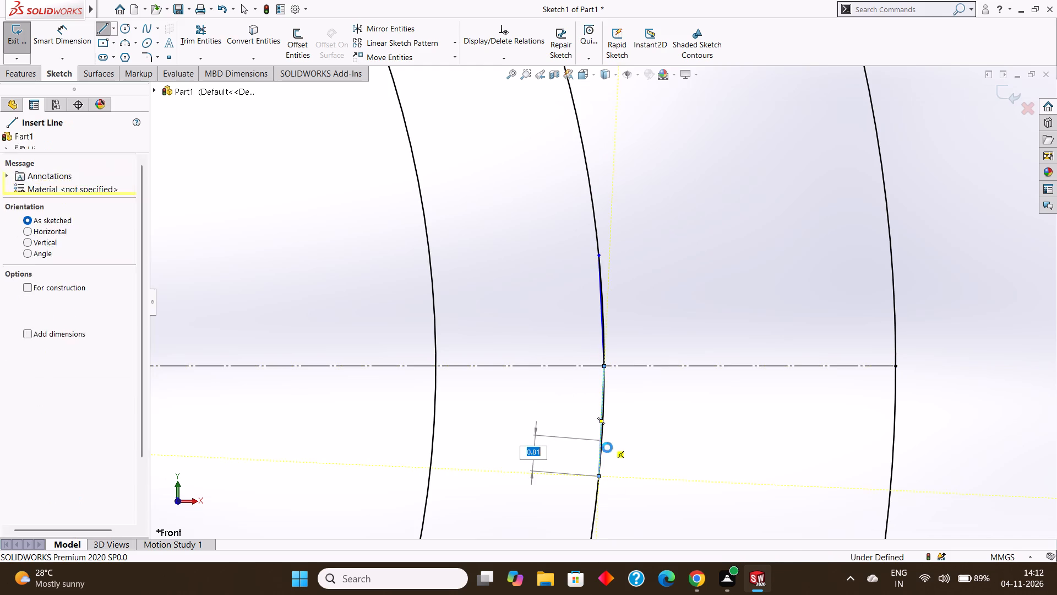
Draw a 5 mm chord line upward from the 44.38 mm circle's right-hand axis intersection, ending on that circle.
scroll(607, 448, "up", 3)
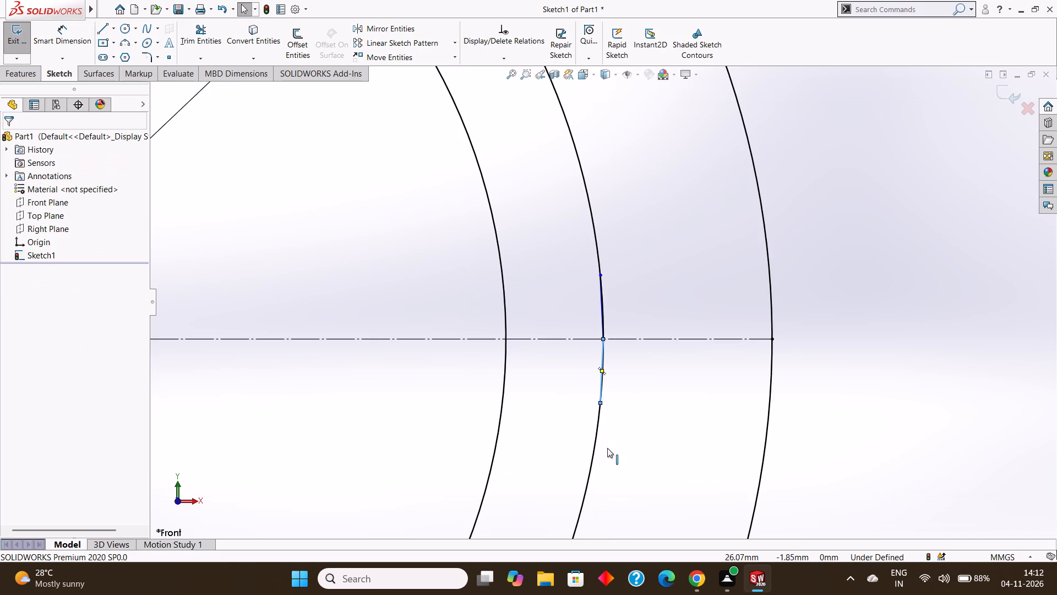
scroll(607, 448, "down", 1)
scroll(607, 448, "up", 1)
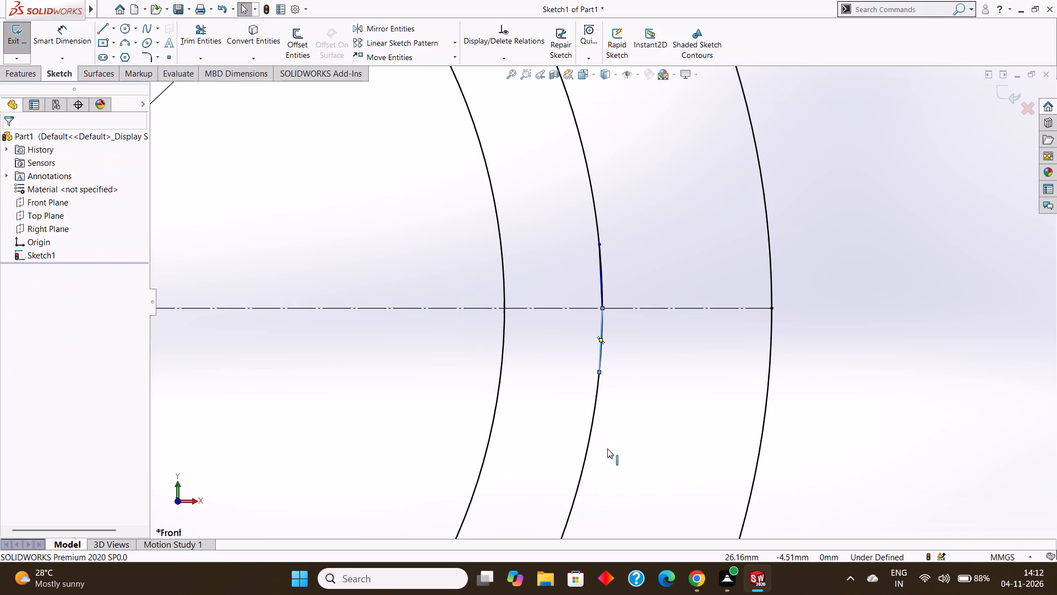
scroll(607, 448, "up", 1)
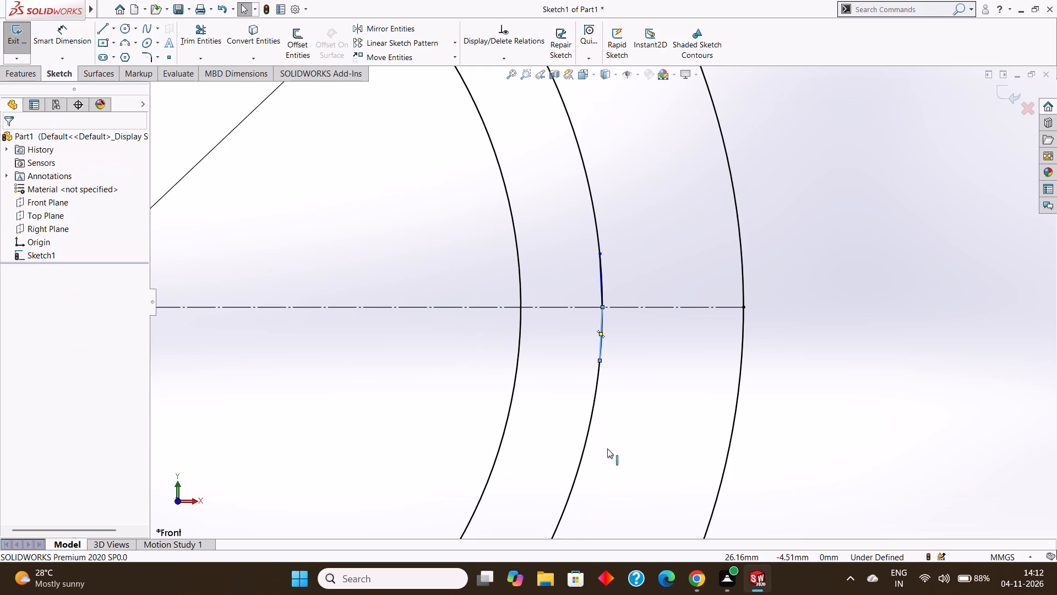
scroll(607, 448, "down", 1)
scroll(606, 448, "up", 1)
scroll(584, 443, "down", 1)
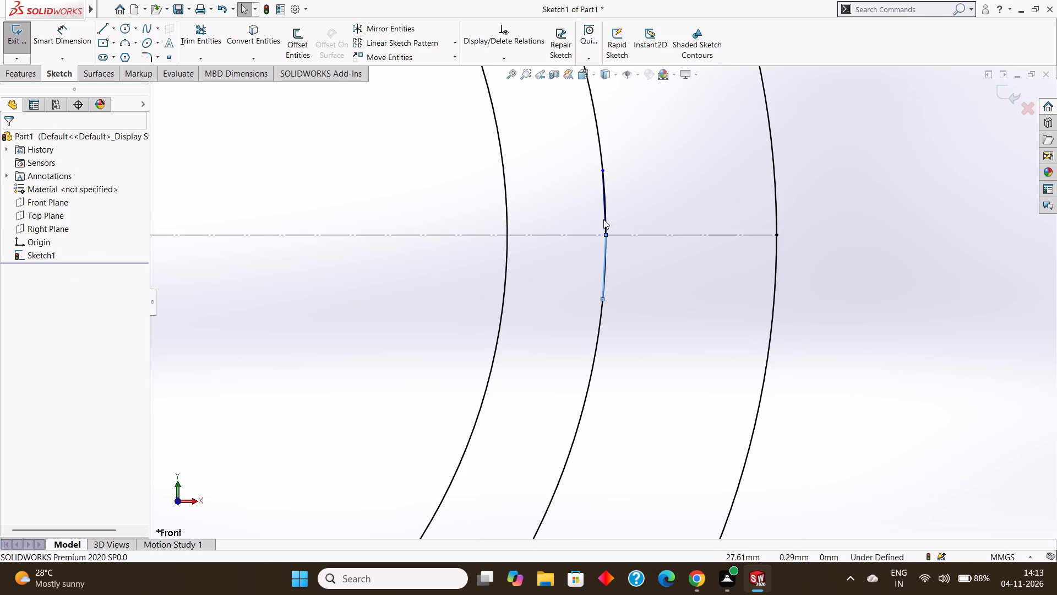
left_click(103, 29)
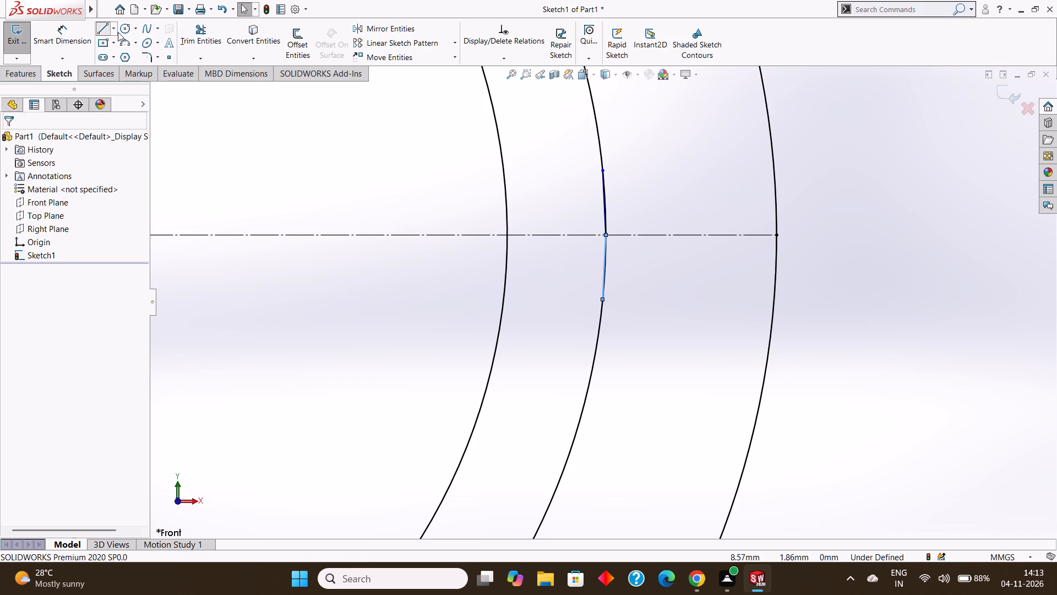
left_click(507, 235)
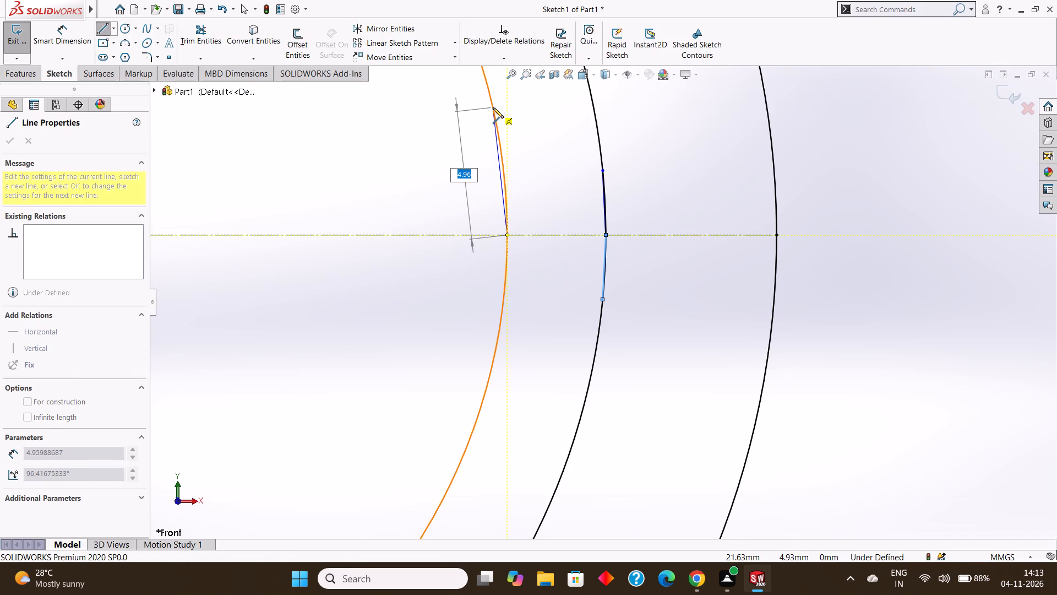
key("5")
key("Return")
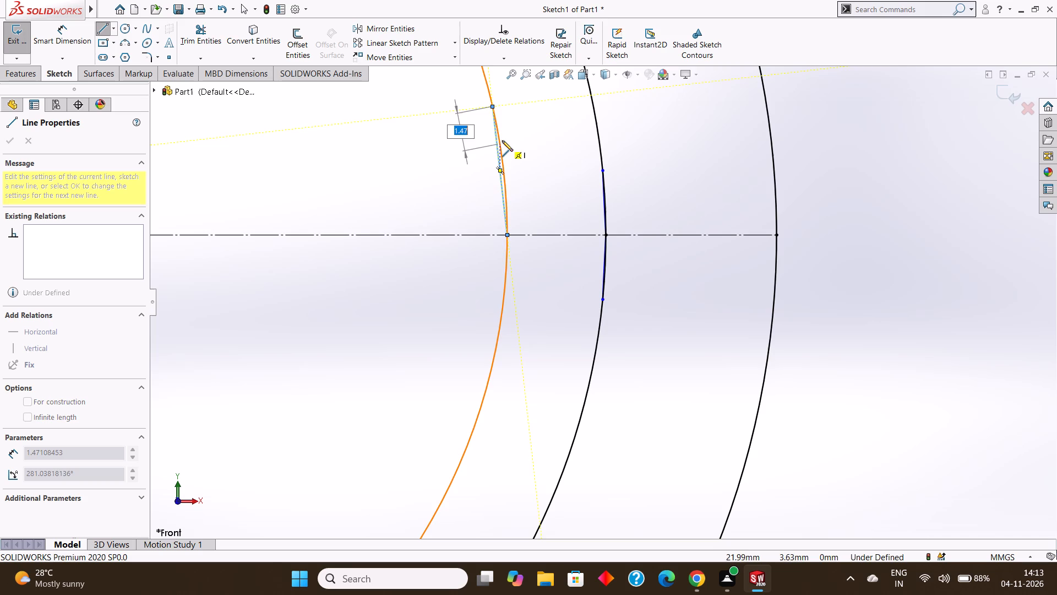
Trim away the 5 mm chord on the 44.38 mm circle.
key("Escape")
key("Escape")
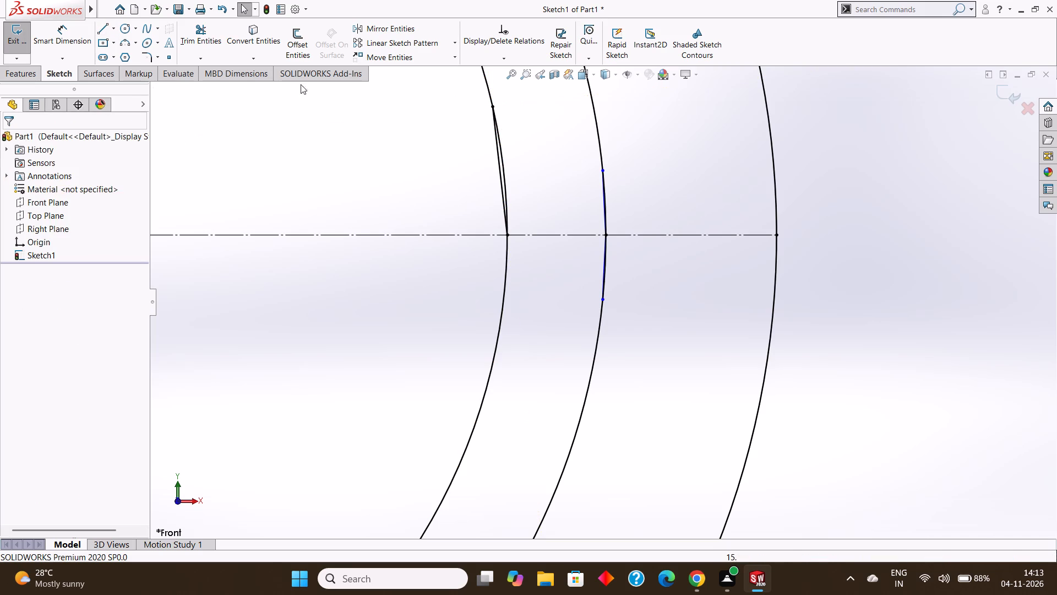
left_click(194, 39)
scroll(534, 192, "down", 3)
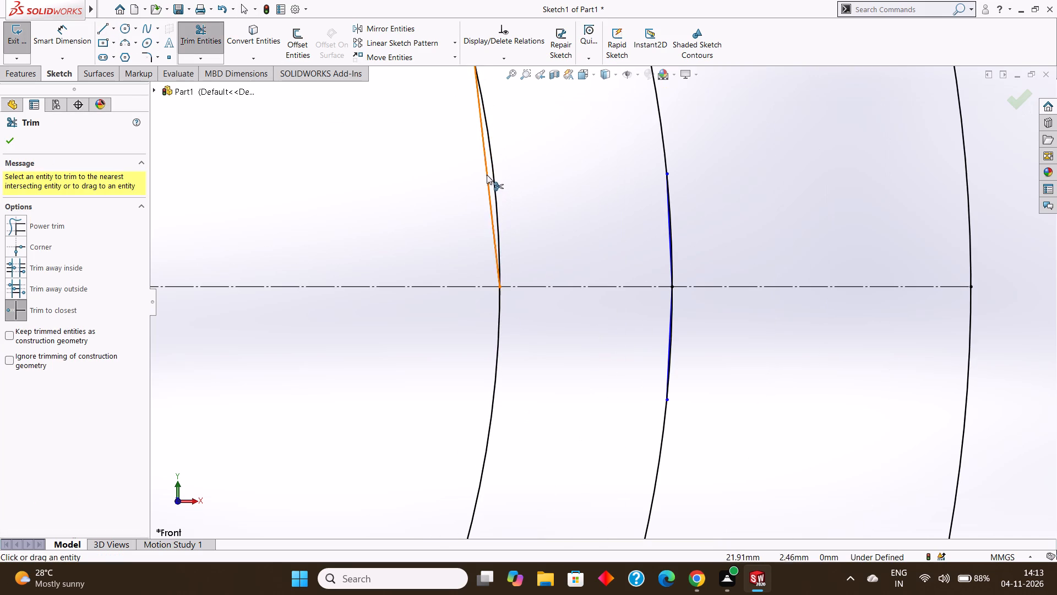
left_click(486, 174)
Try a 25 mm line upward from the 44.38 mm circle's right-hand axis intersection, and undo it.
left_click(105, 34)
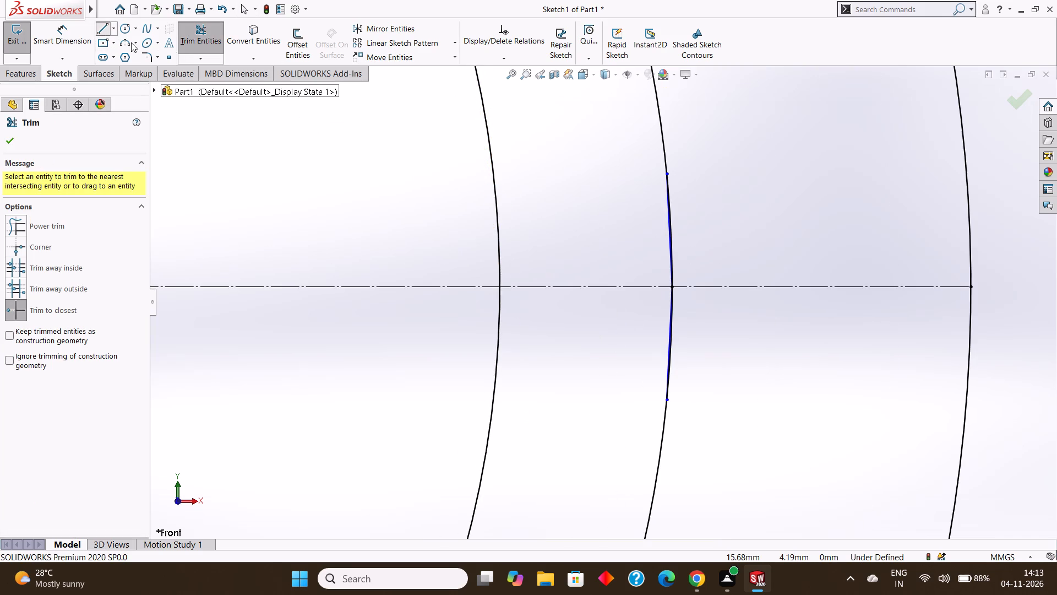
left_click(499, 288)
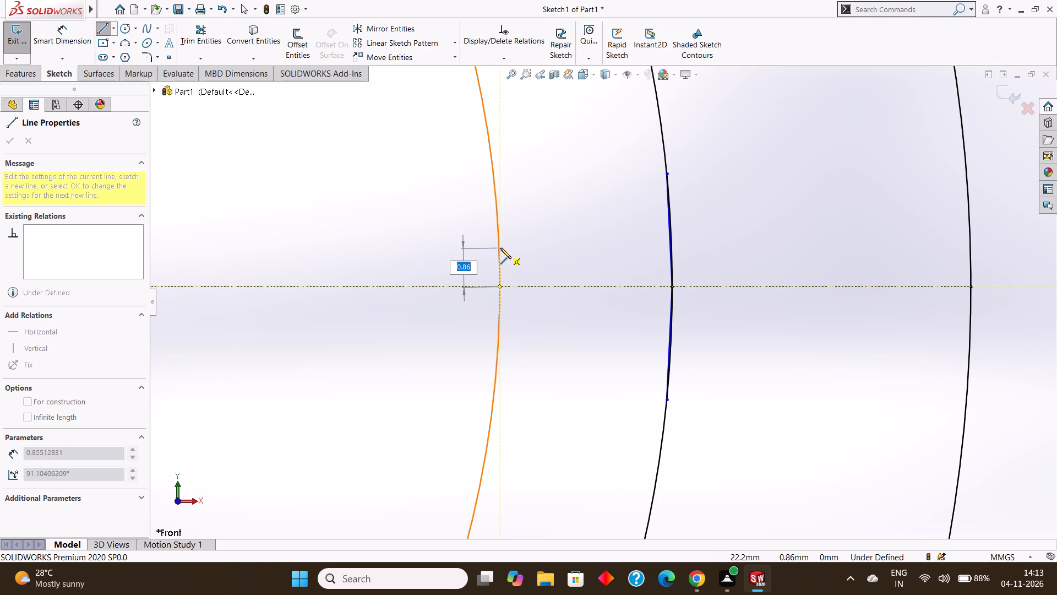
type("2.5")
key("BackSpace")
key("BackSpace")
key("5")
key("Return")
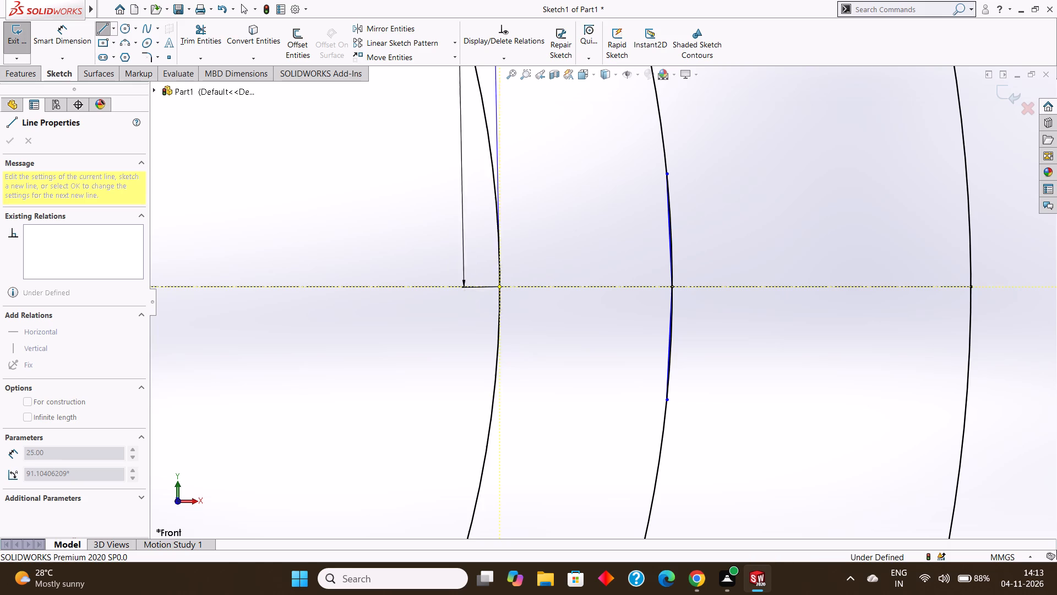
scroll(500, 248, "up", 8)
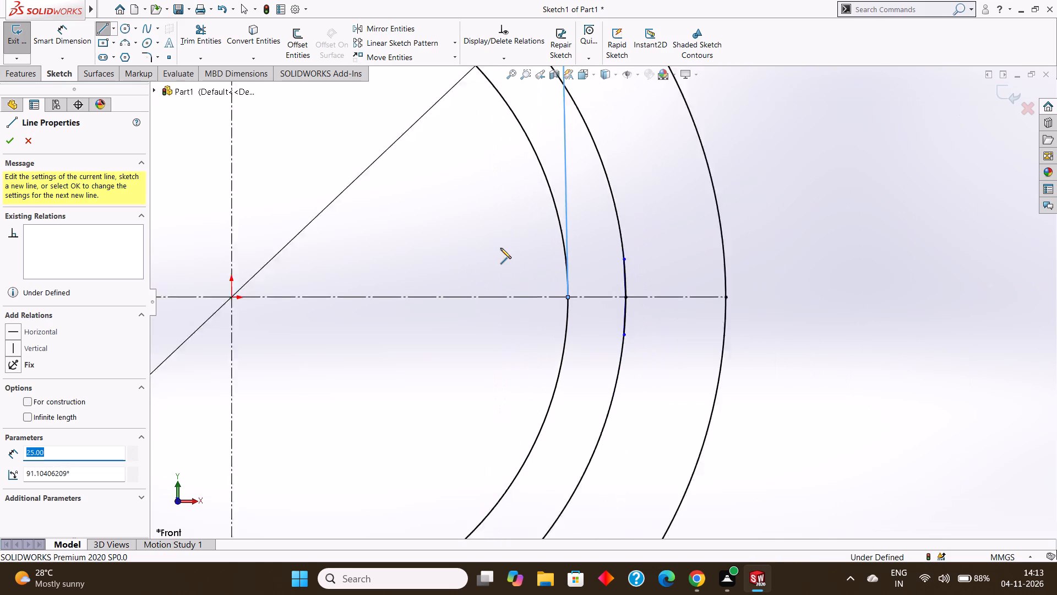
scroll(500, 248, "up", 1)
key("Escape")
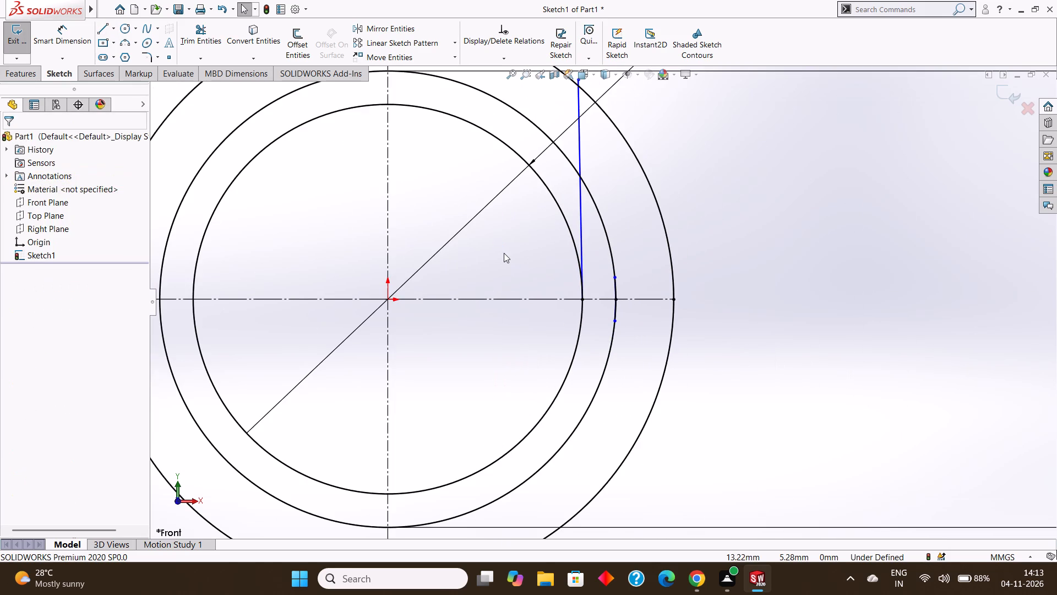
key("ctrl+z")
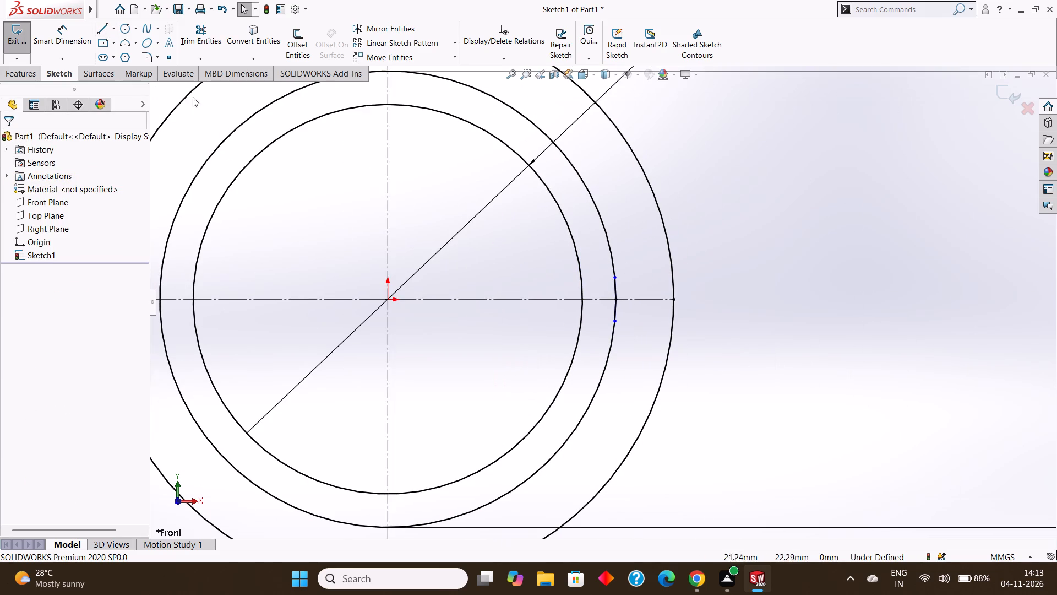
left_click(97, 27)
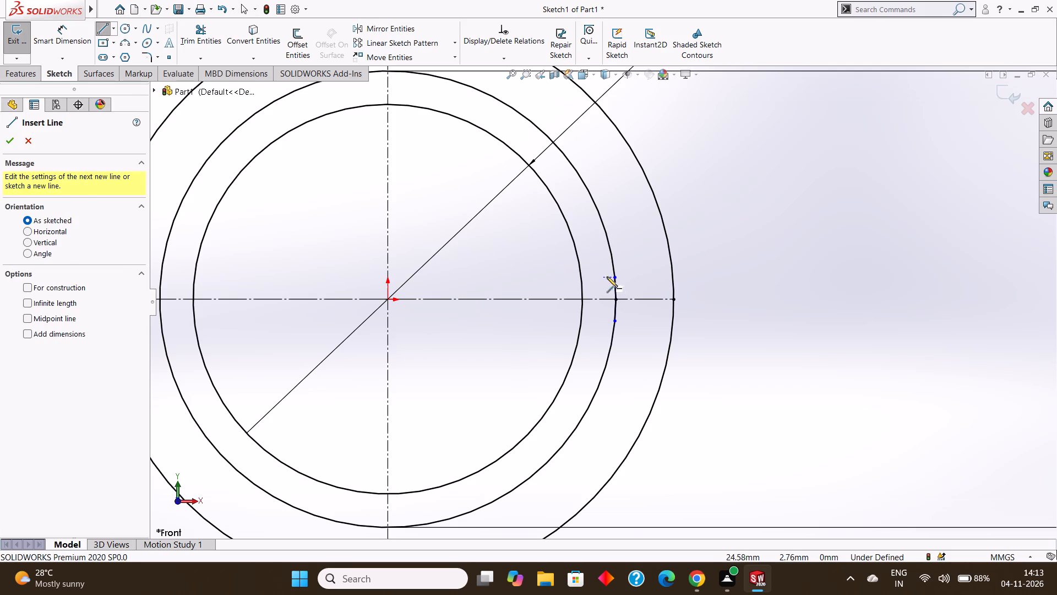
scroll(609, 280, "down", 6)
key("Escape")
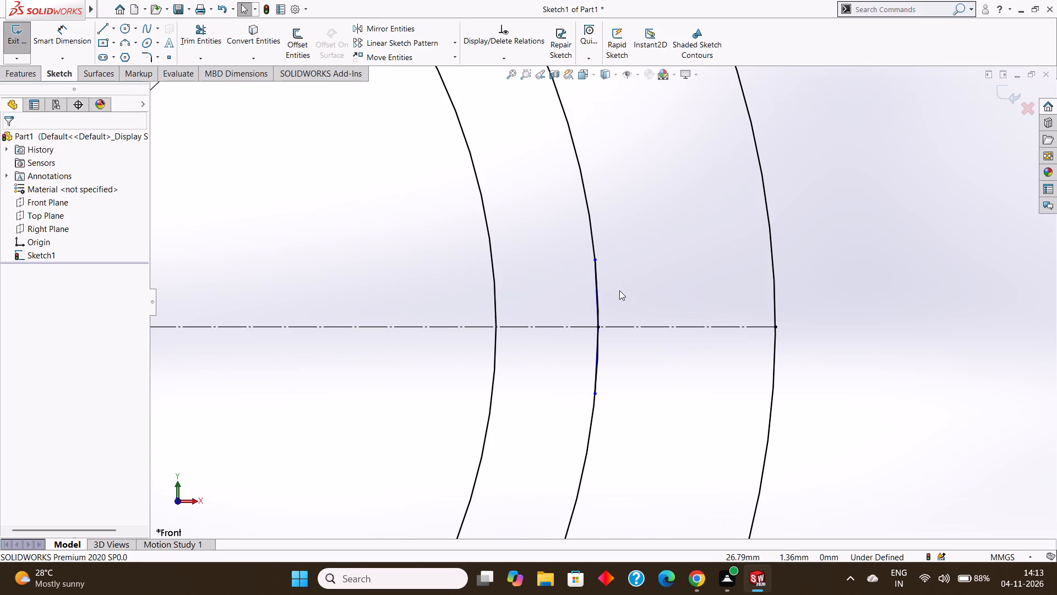
Undo the earlier chord edits back to before both 2.5 mm chords on the 52 mm circle were drawn.
key("ctrl+z")
key("ctrl+z")
key("ctrl+z")
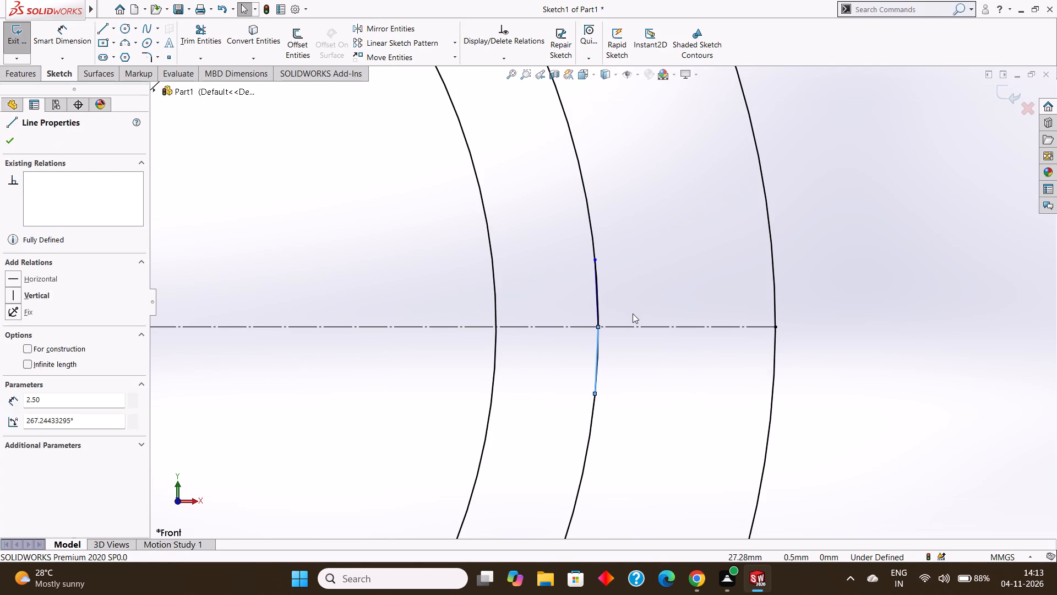
key("ctrl+z")
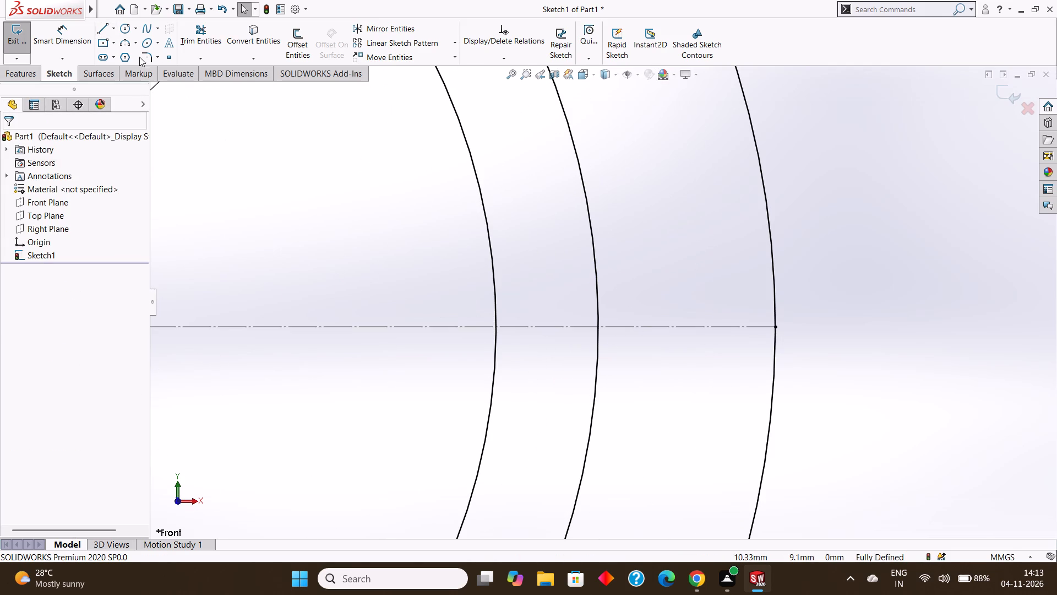
Draw a 1.25 mm chord line upward from the 52 mm circle's right-hand axis intersection, ending on that circle.
left_click(101, 31)
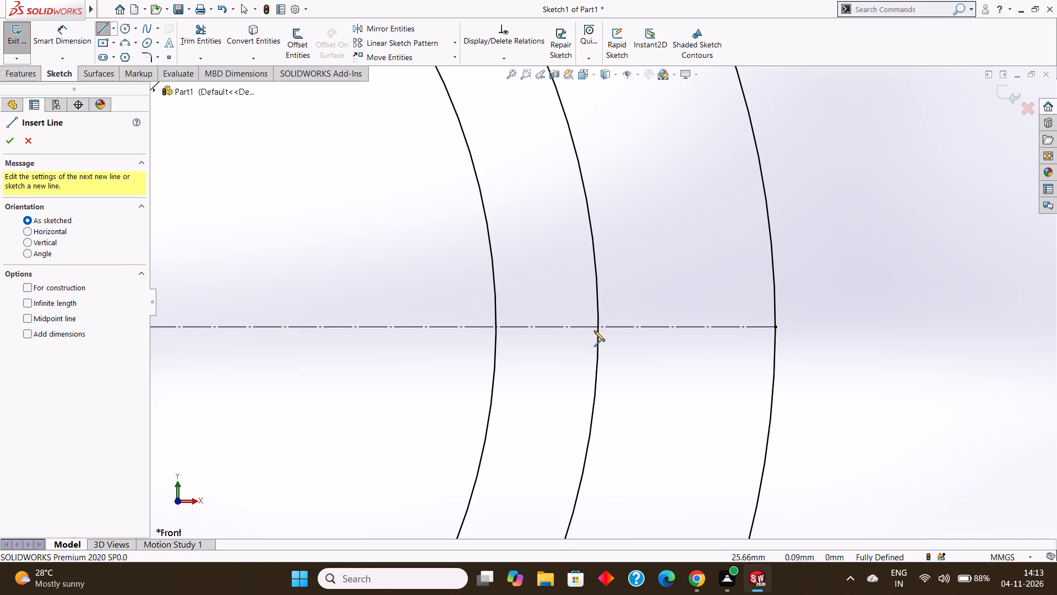
left_click(598, 327)
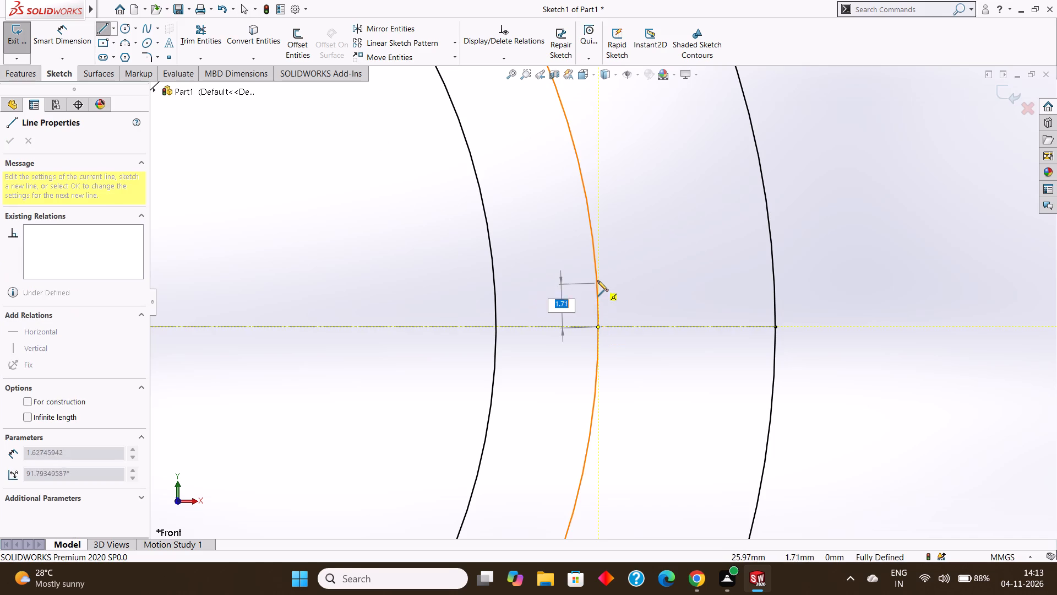
type("2.5/2")
key("Return")
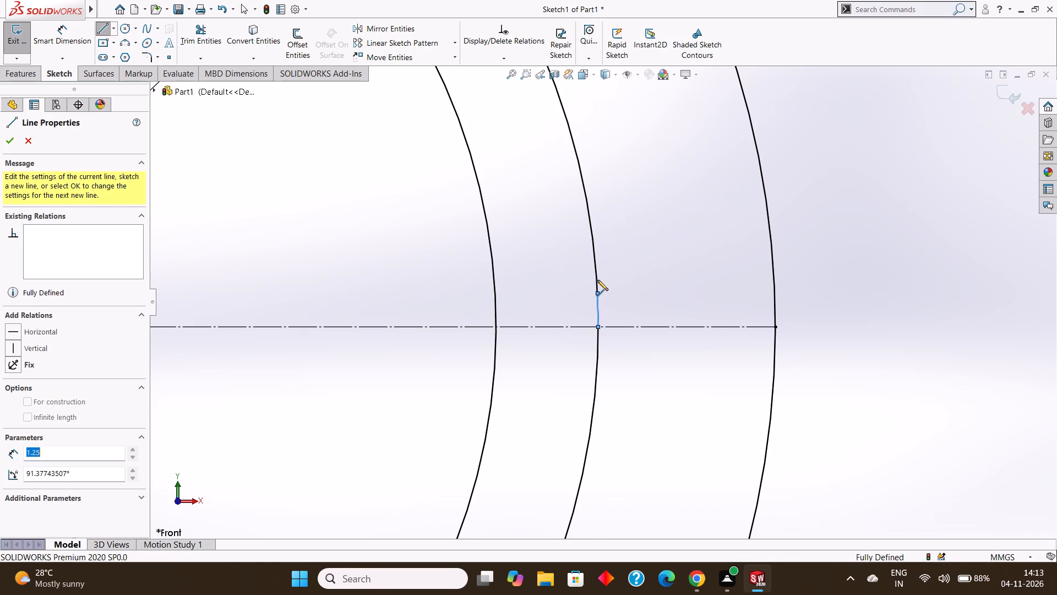
key("Escape")
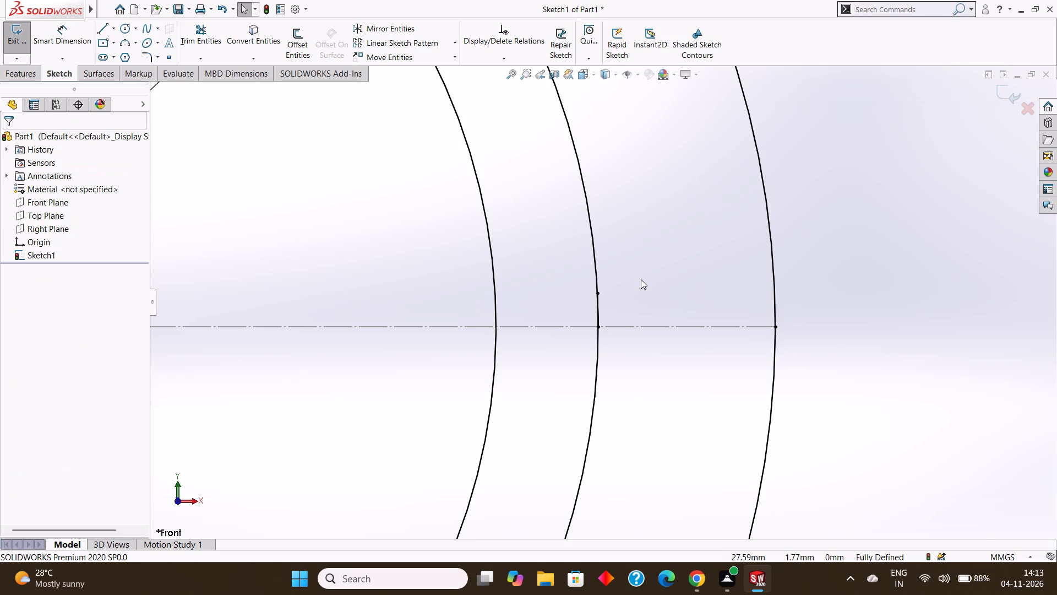
Draw a 1.25 mm chord line downward from the same axis intersection, ending on the 52 mm circle.
key("Return")
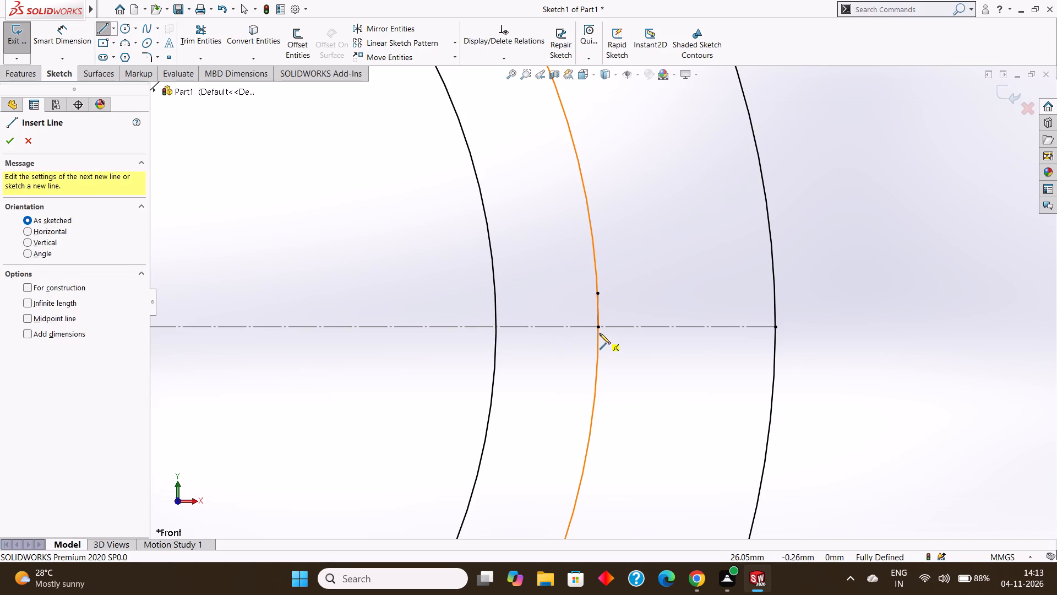
left_click(599, 328)
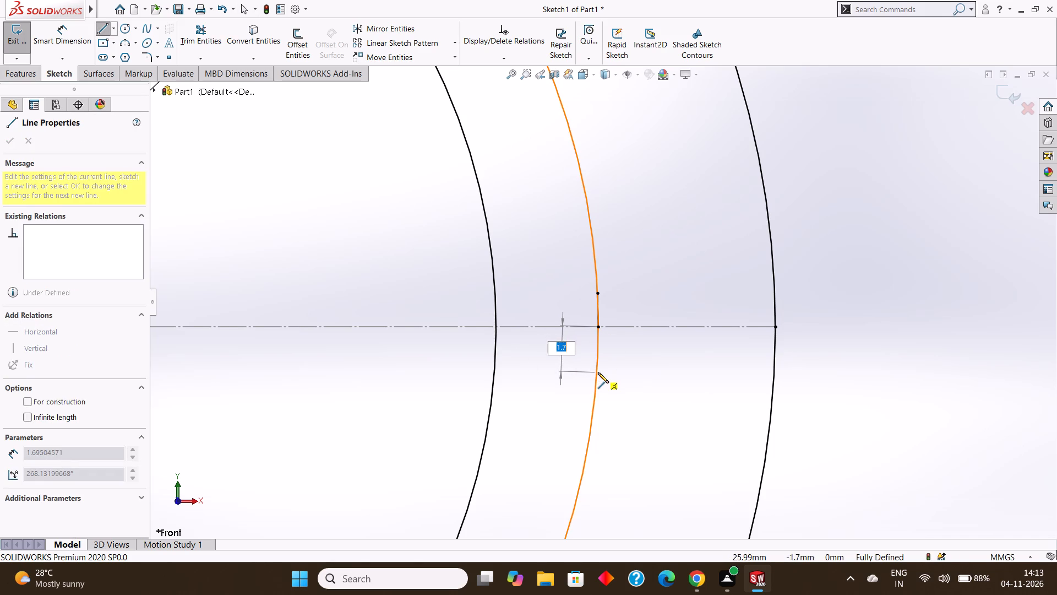
type("2.5")
type("/2")
key("Return")
key("Escape")
key("Escape")
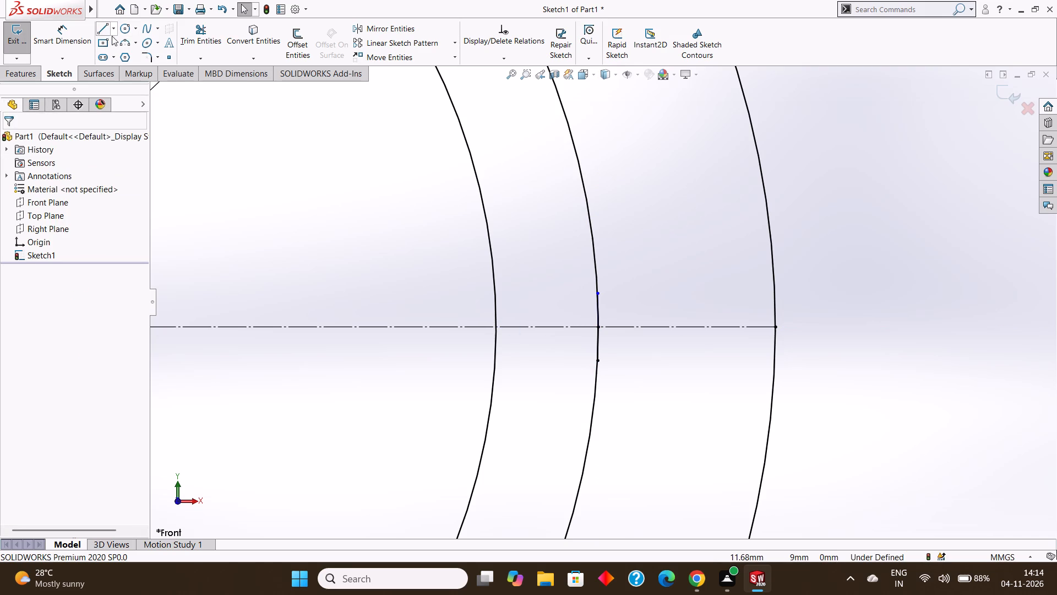
Draw a 2.5 mm chord line upward from the 44.38 mm circle's right-hand axis intersection, ending on that circle.
left_click(100, 27)
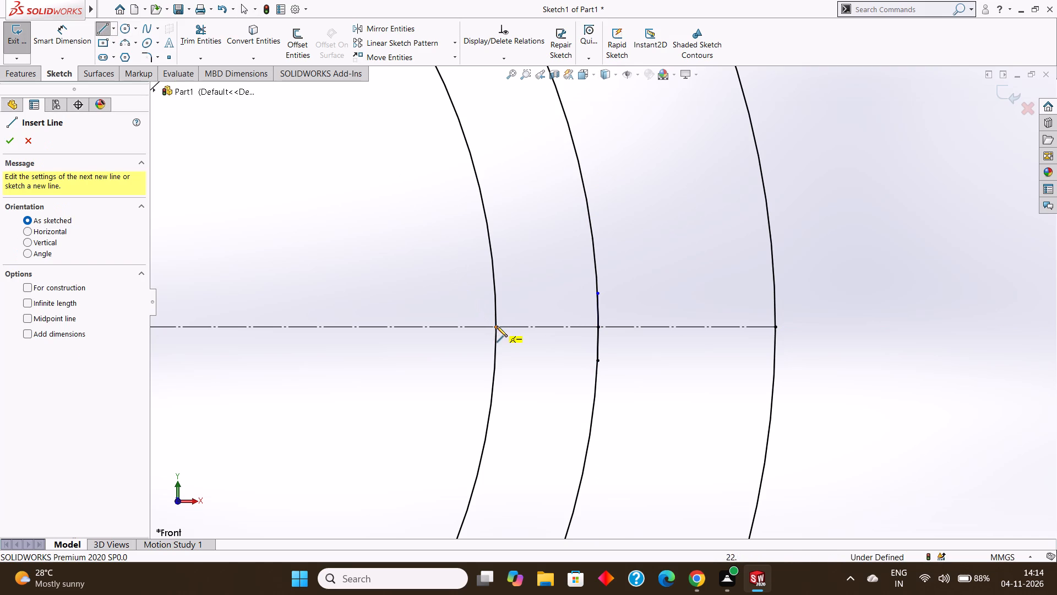
left_click(497, 326)
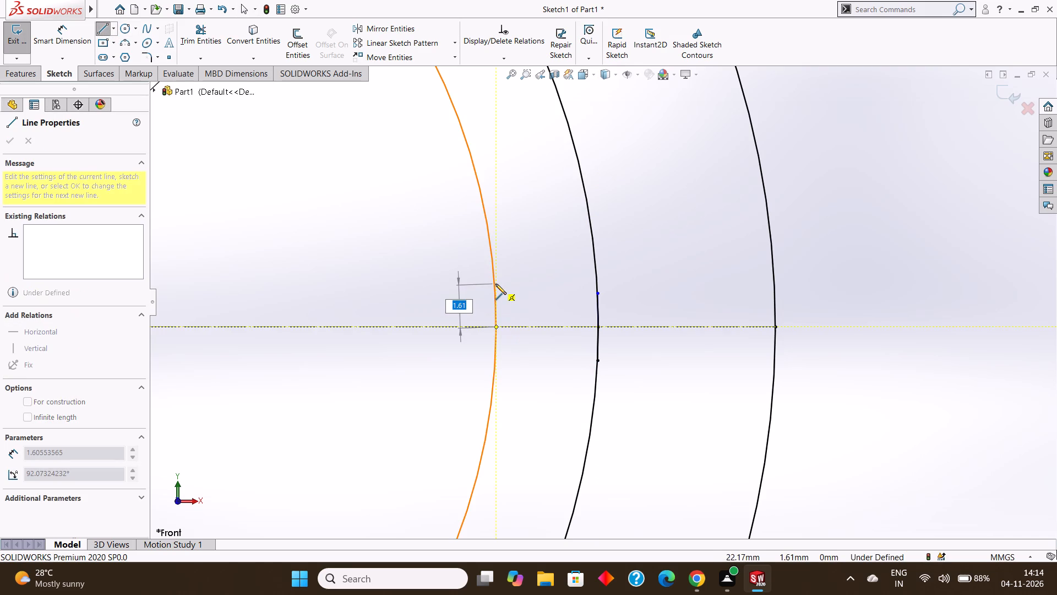
type("2.5")
key("Return")
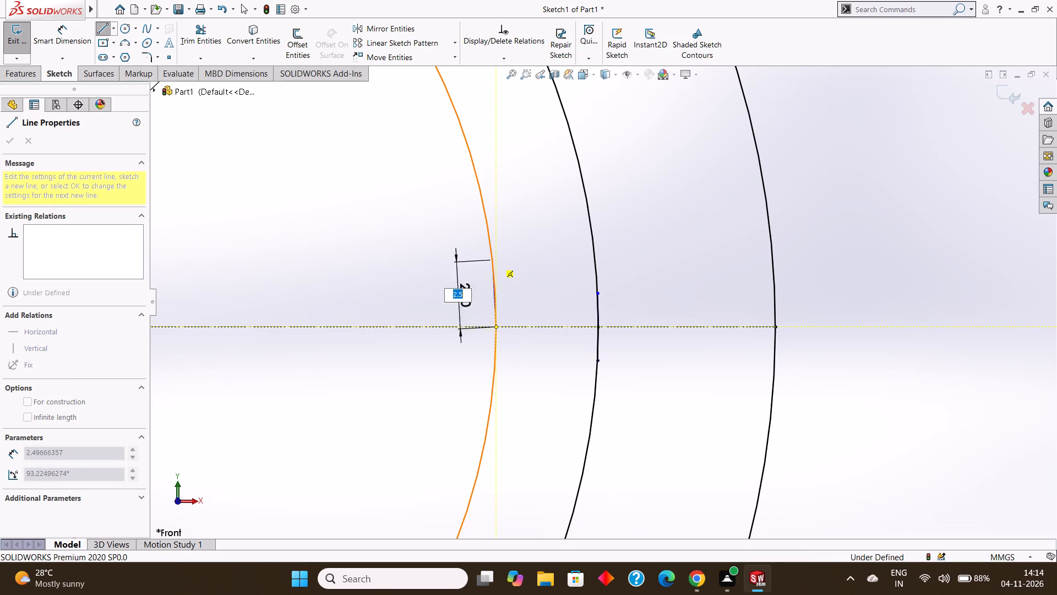
key("Escape")
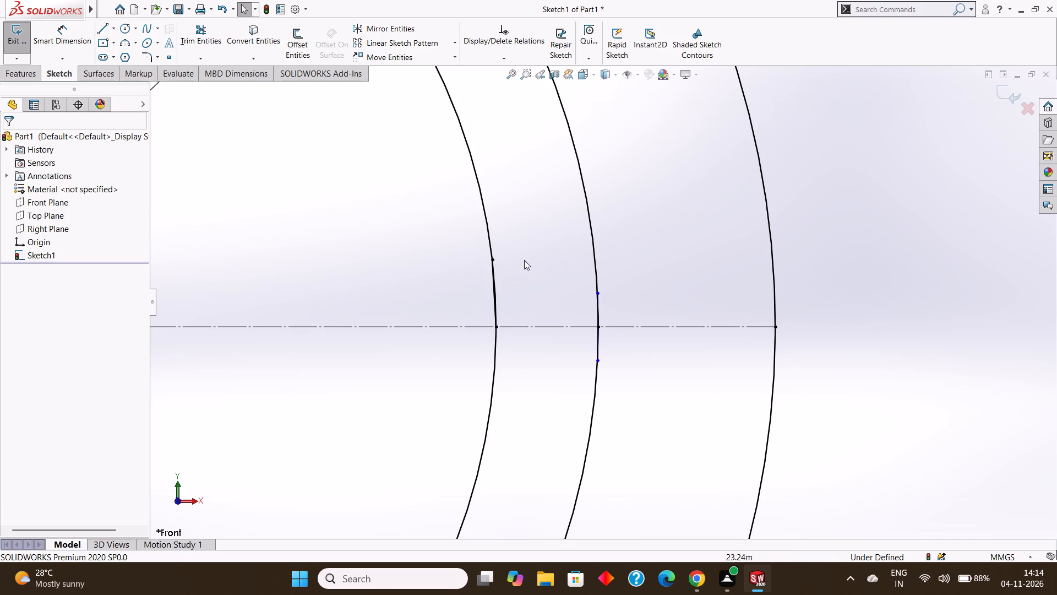
Draw a 2.5 mm chord line downward from the same axis intersection, ending on the 44.38 mm circle.
key("Return")
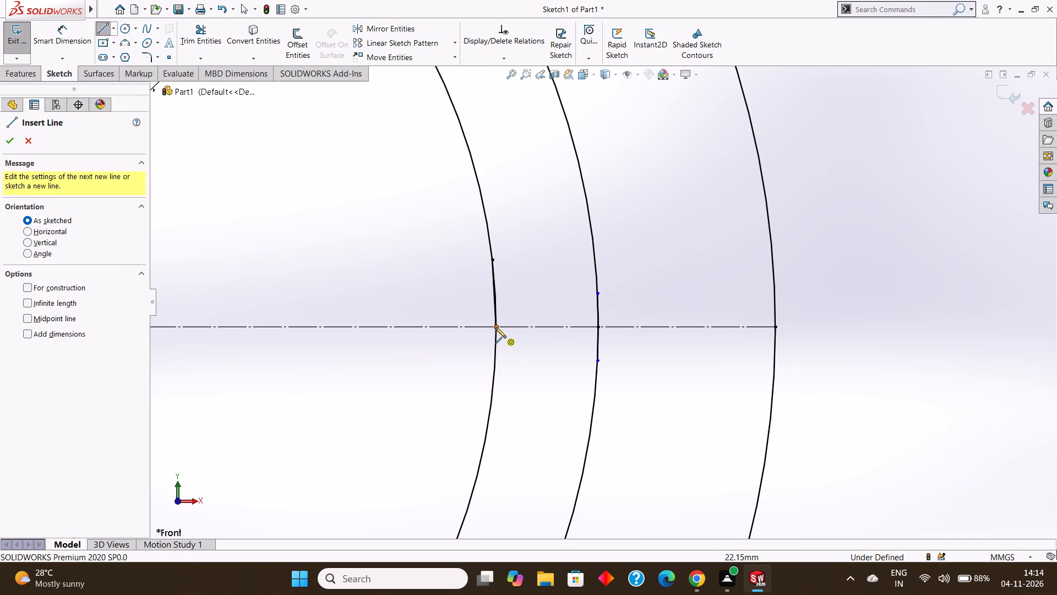
left_click(495, 327)
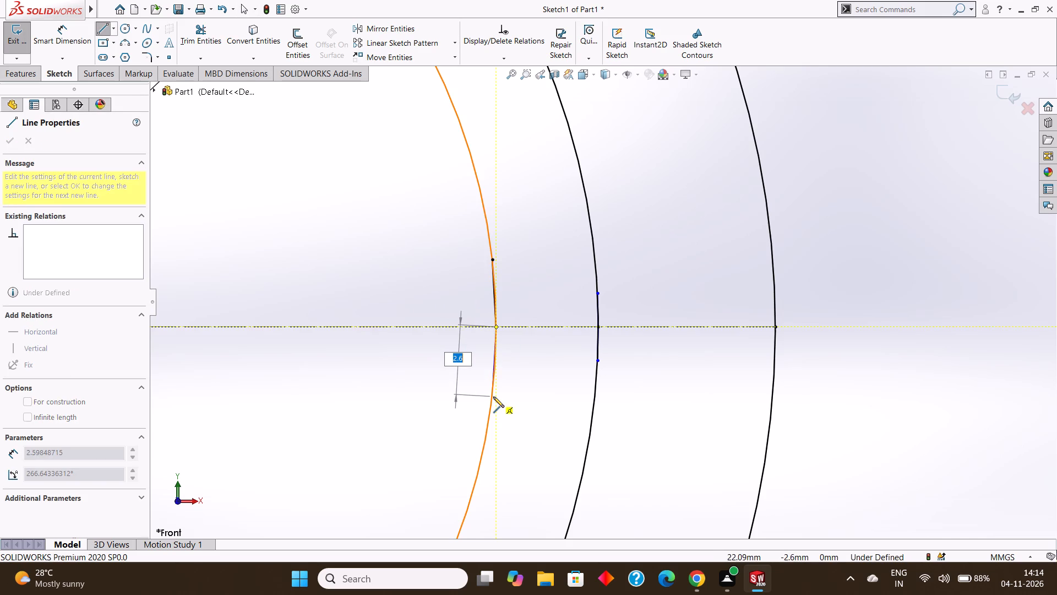
type("2.5")
key("Return")
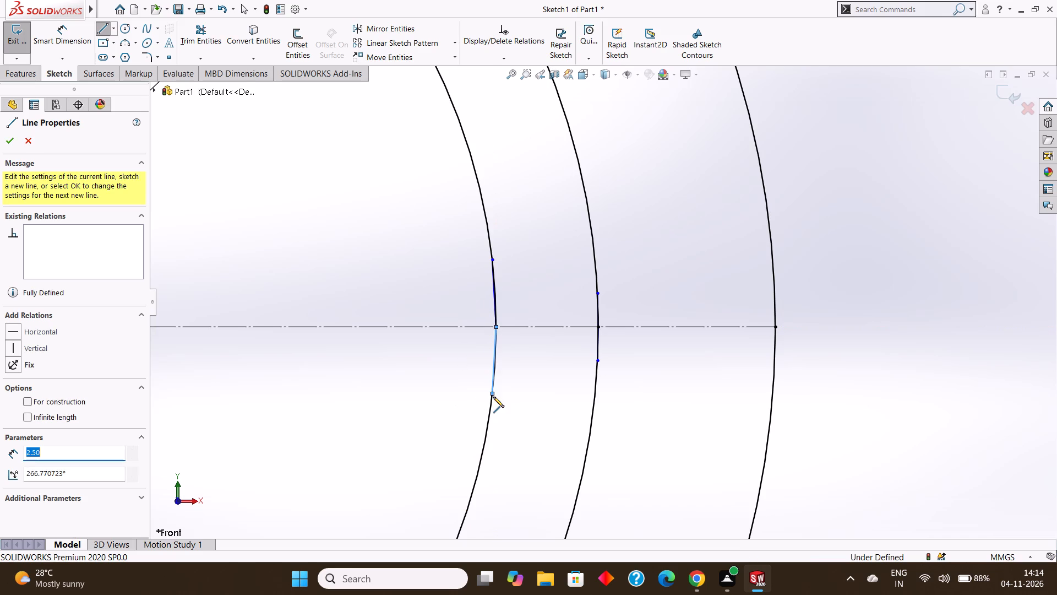
key("Escape")
key("Escape")
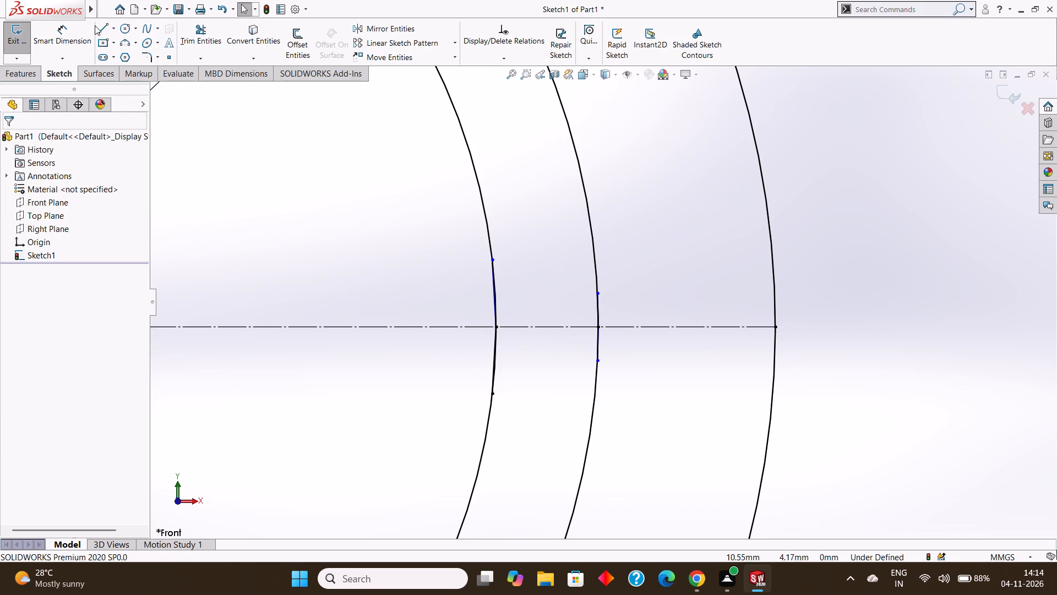
Draw the tooth's two slanted side lines, joining the upper and lower chord ends on the 44.38 mm circle to those on the 52 mm circle.
left_click(96, 28)
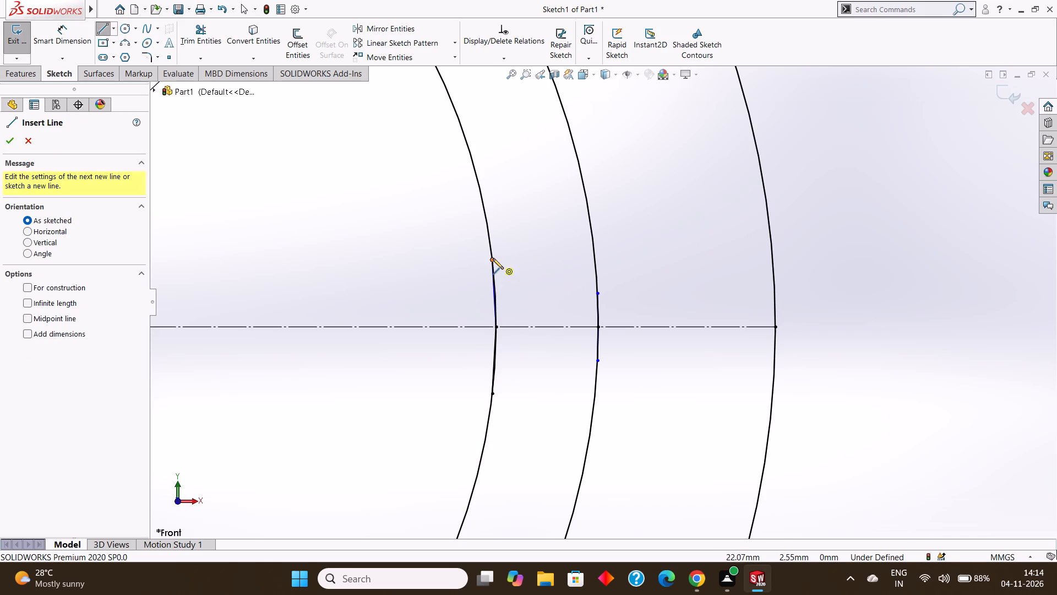
left_click(493, 258)
left_click(597, 293)
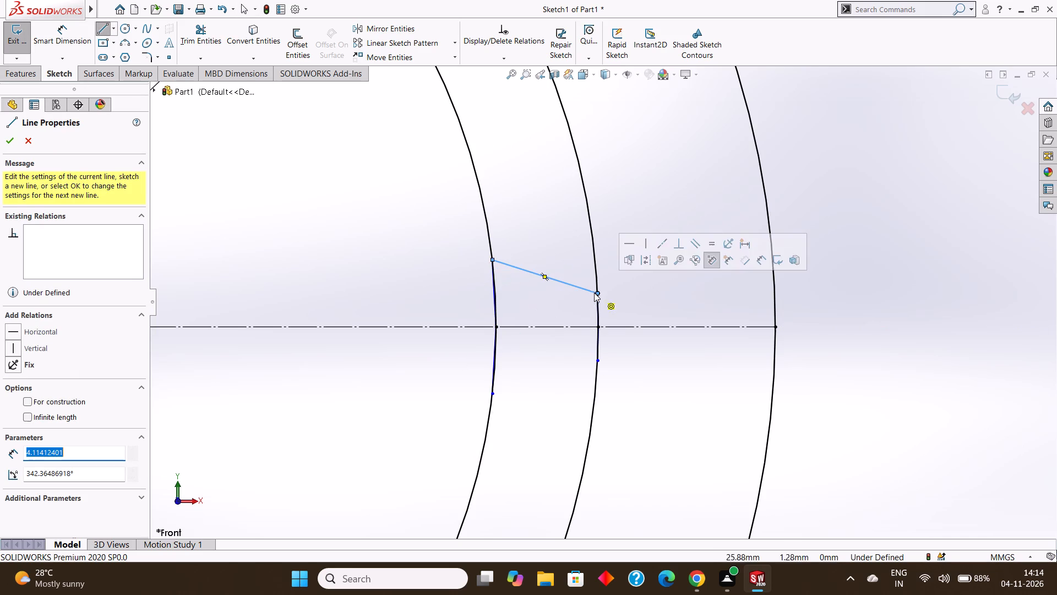
key("Escape")
key("Escape")
left_click(103, 30)
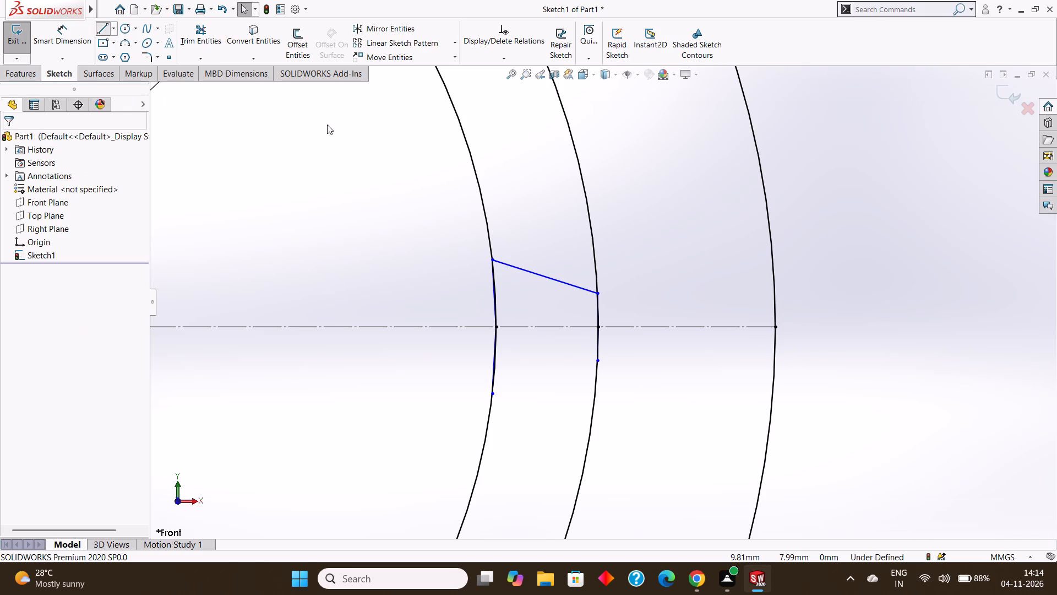
left_click(491, 393)
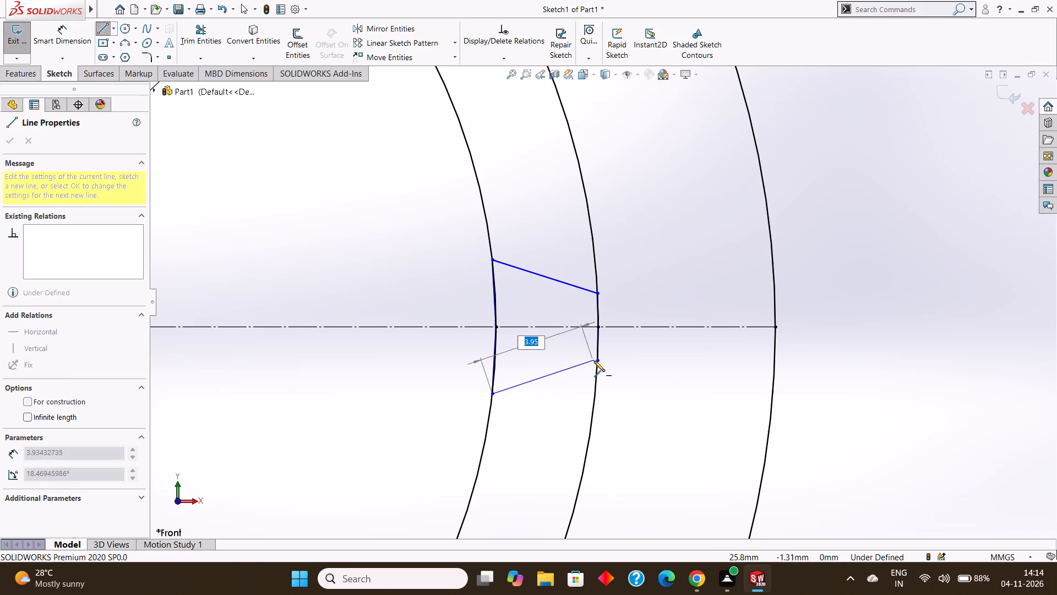
left_click(597, 360)
key("Escape")
key("Escape")
Examine the tooth profile and its upper corner on the 44.38 mm circle up close.
scroll(586, 360, "up", 5)
key("Escape")
scroll(582, 313, "down", 6)
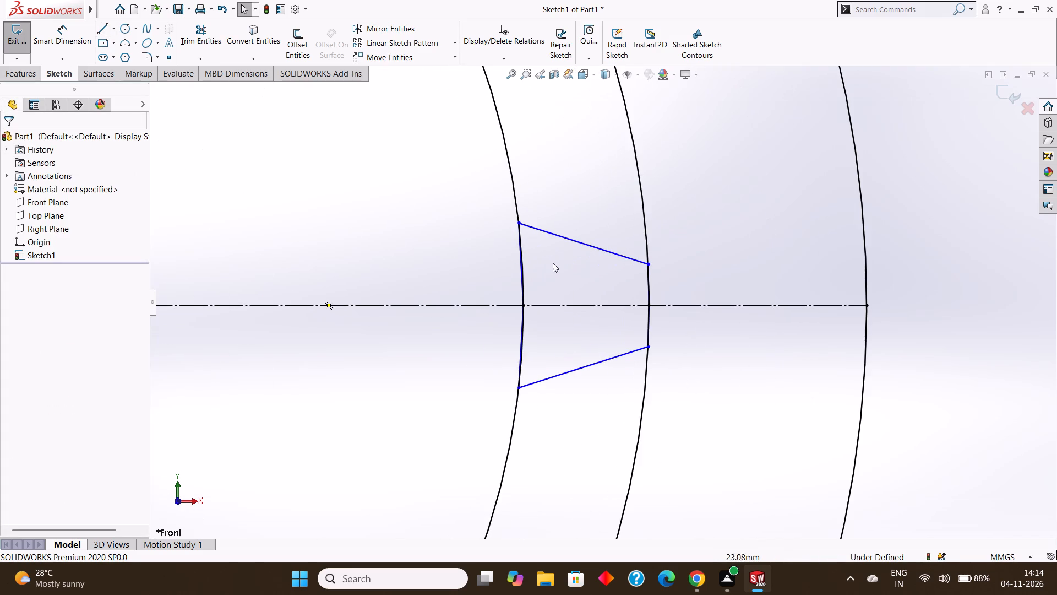
scroll(549, 237, "down", 11)
scroll(466, 282, "down", 4)
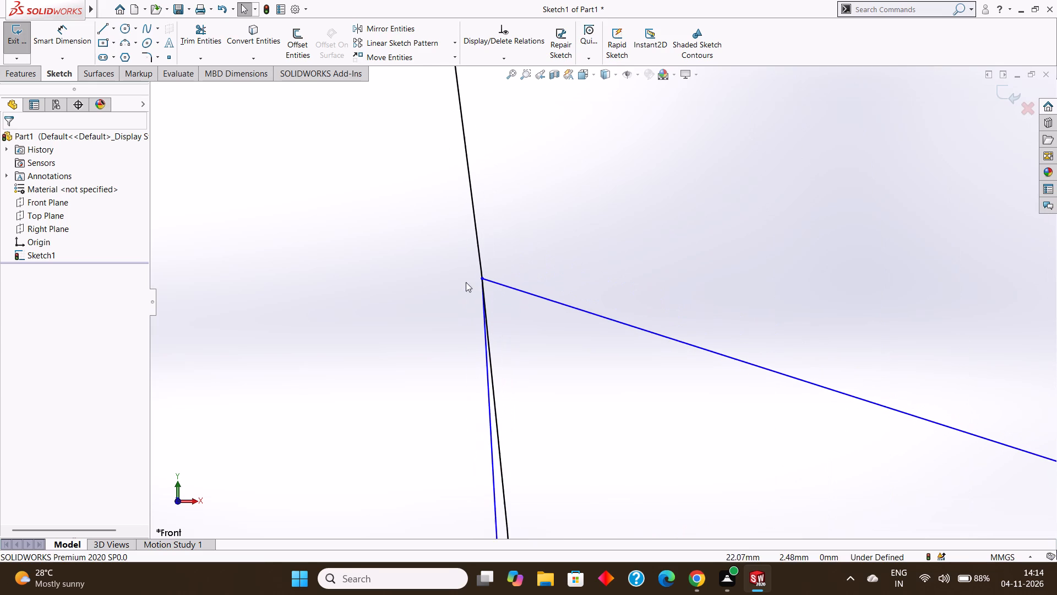
scroll(568, 301, "up", 4)
scroll(651, 332, "up", 17)
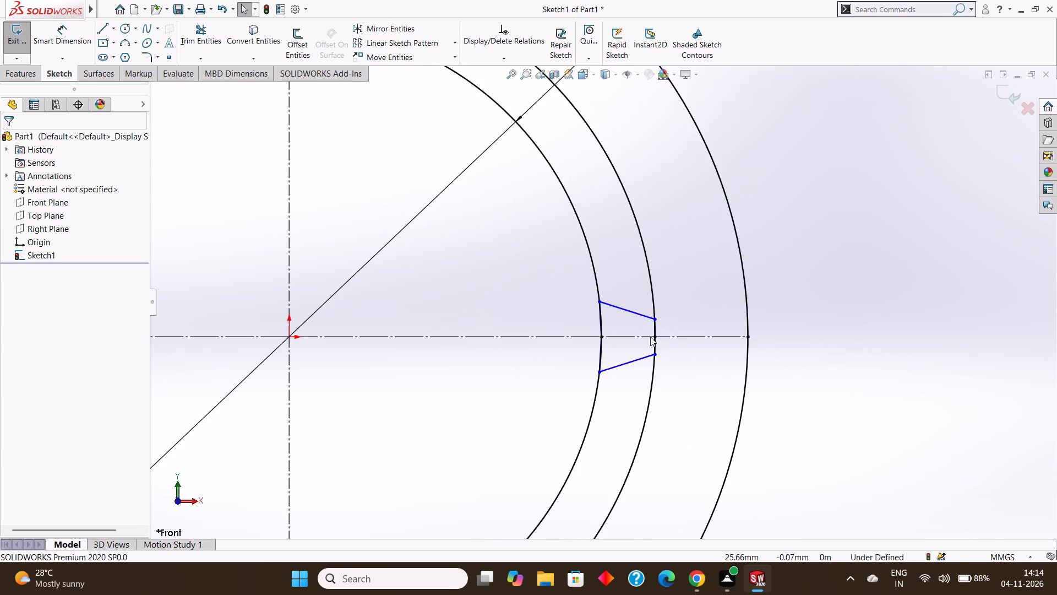
Circular-pattern the tooth's two slanted side lines around the origin, with 24 equally spaced instances over 360 degrees.
scroll(650, 336, "up", 3)
scroll(529, 295, "up", 1)
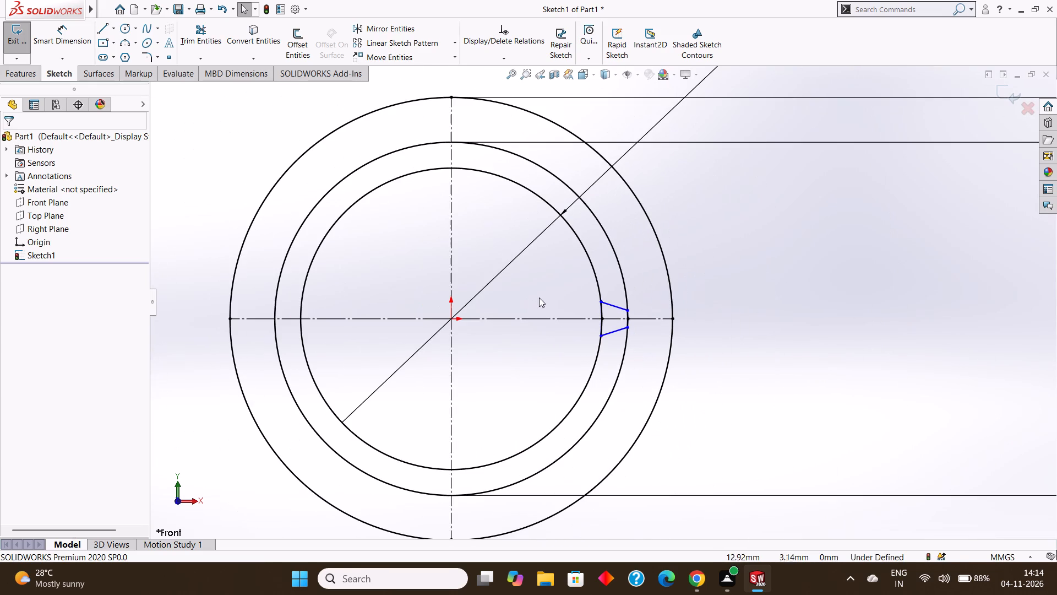
scroll(554, 313, "down", 3)
left_click(666, 300, "ctrl")
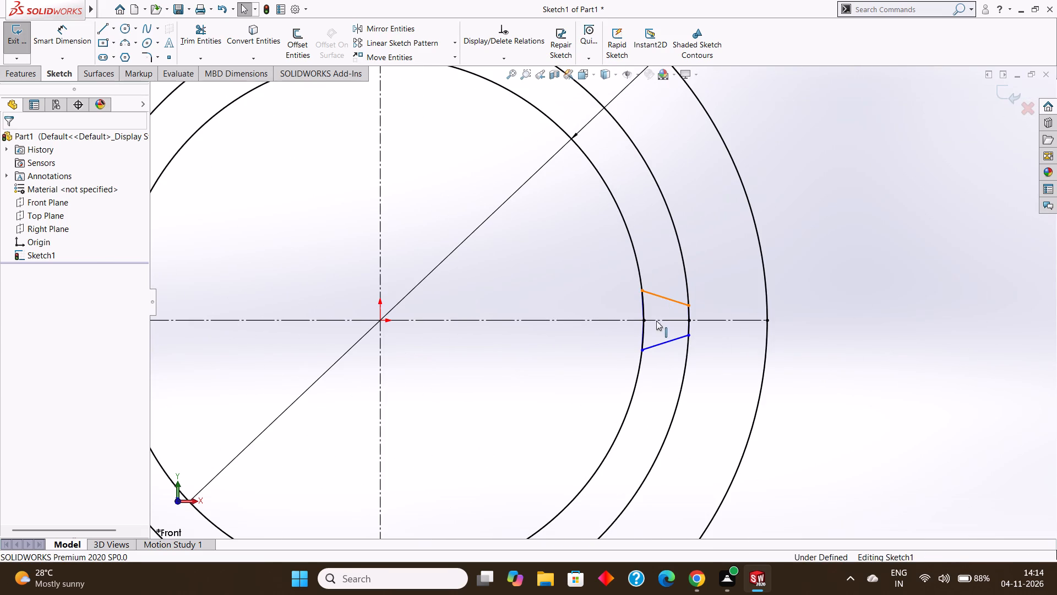
left_click(658, 344, "ctrl")
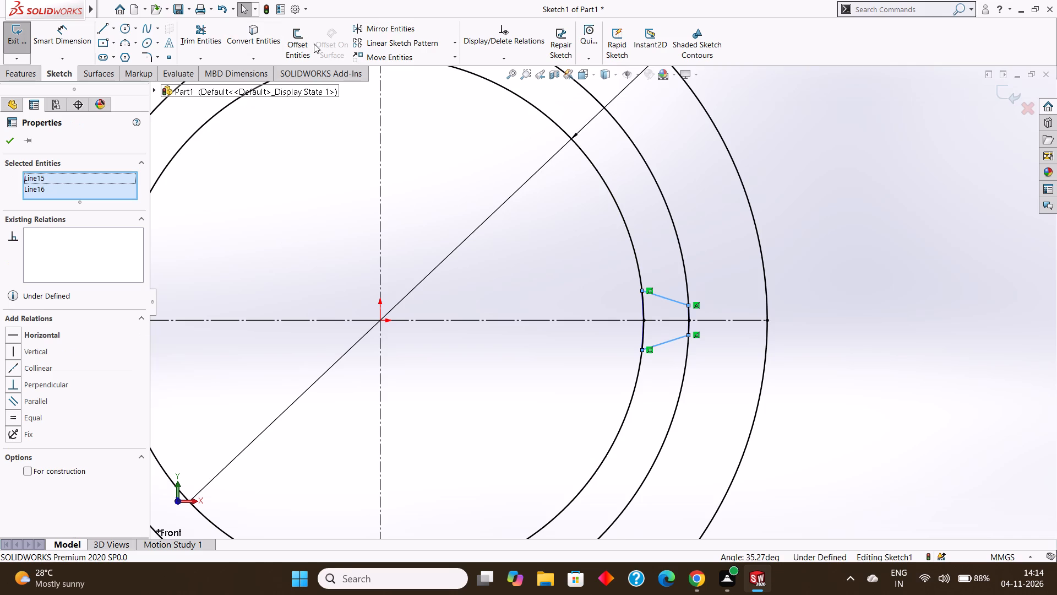
left_click(455, 46)
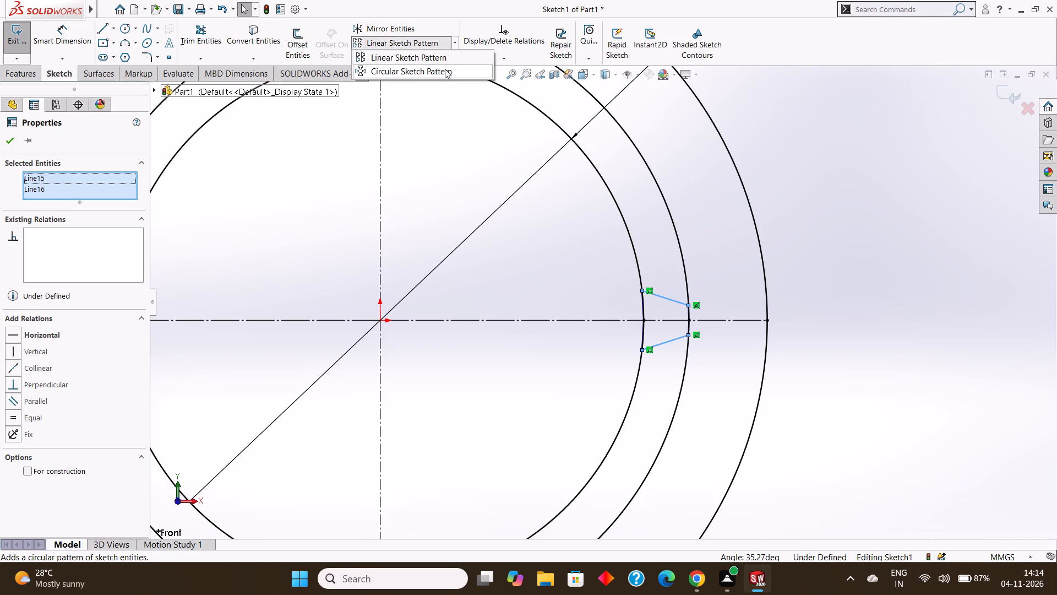
left_click(442, 71)
scroll(492, 196, "up", 2)
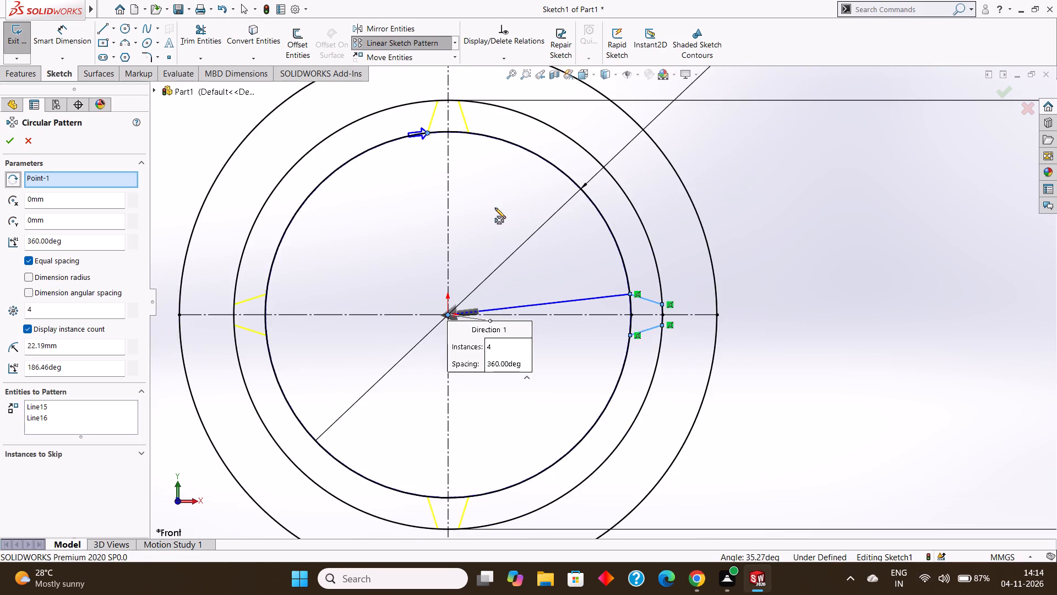
scroll(502, 223, "up", 2)
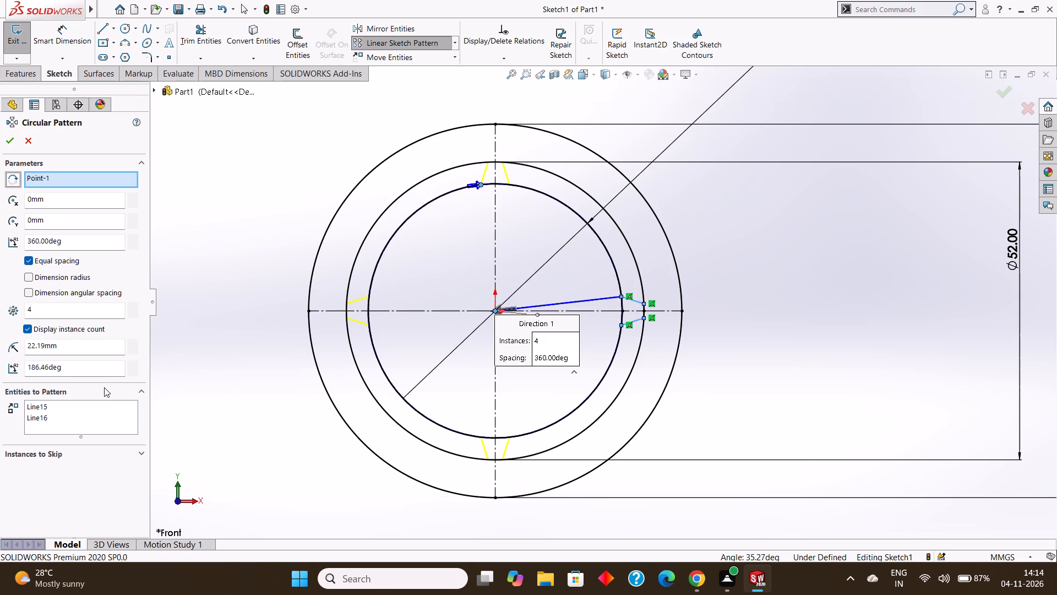
scroll(104, 387, "up", 3)
left_click_drag(48, 308, 21, 304)
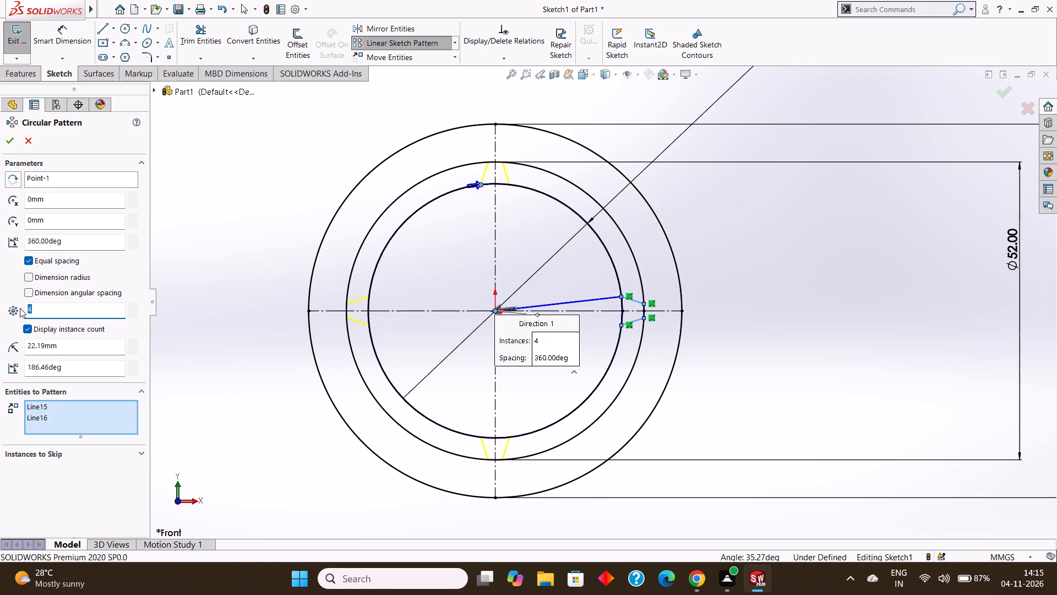
key("BackSpace")
type("24")
key("Return")
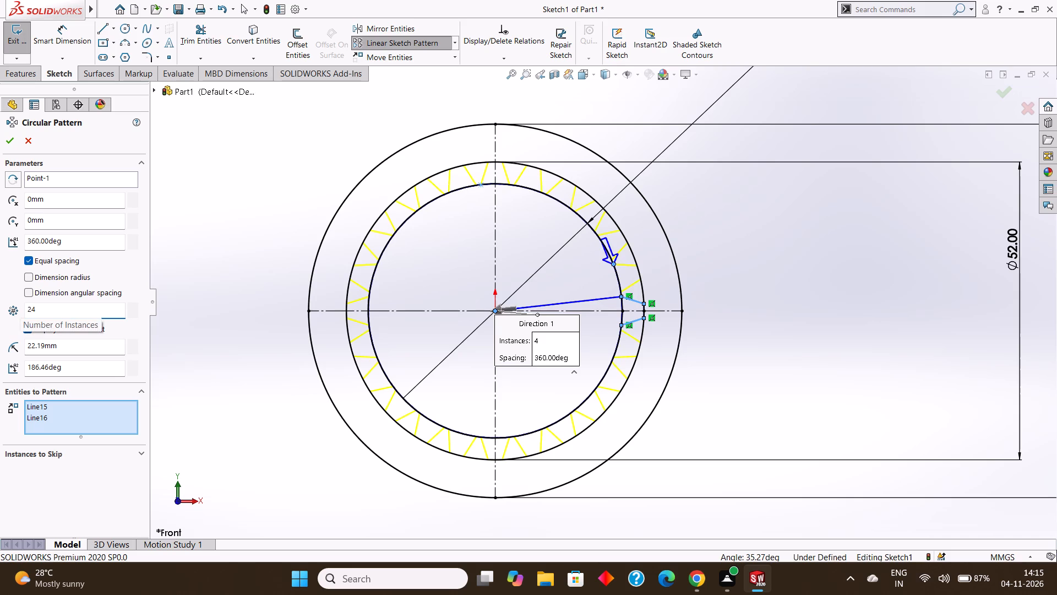
left_click(10, 142)
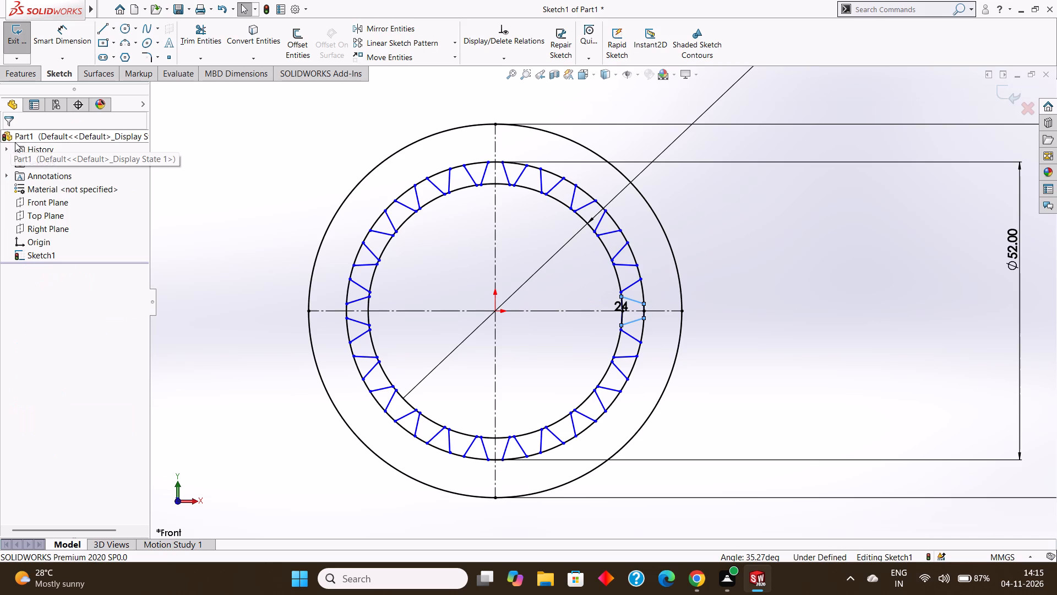
Dimension the horizontal and vertical distances from the origin to the outer end of the slanted line just above the original tooth.
scroll(192, 155, "up", 1)
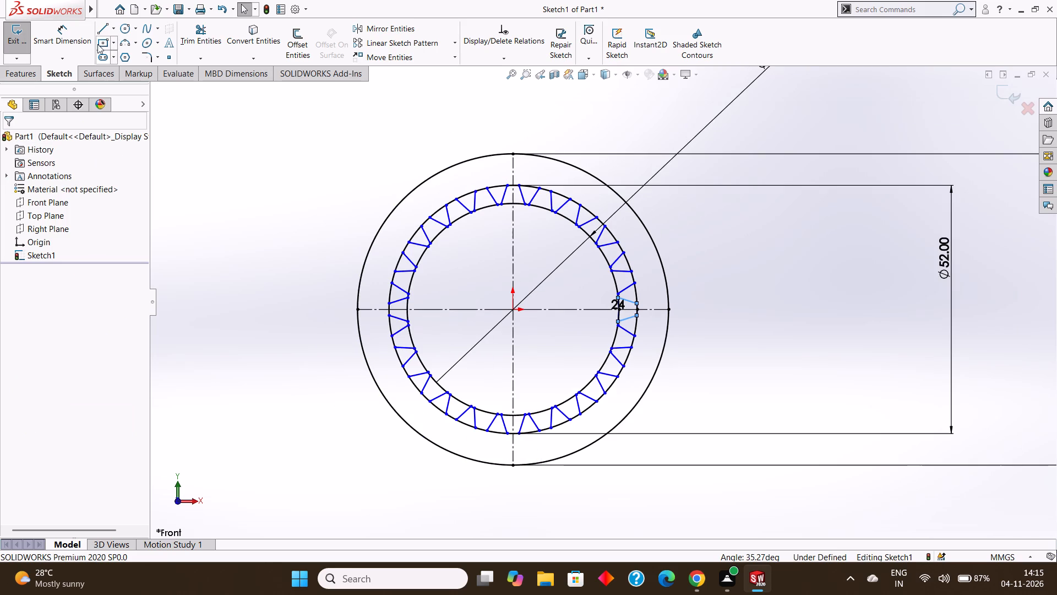
left_click(60, 36)
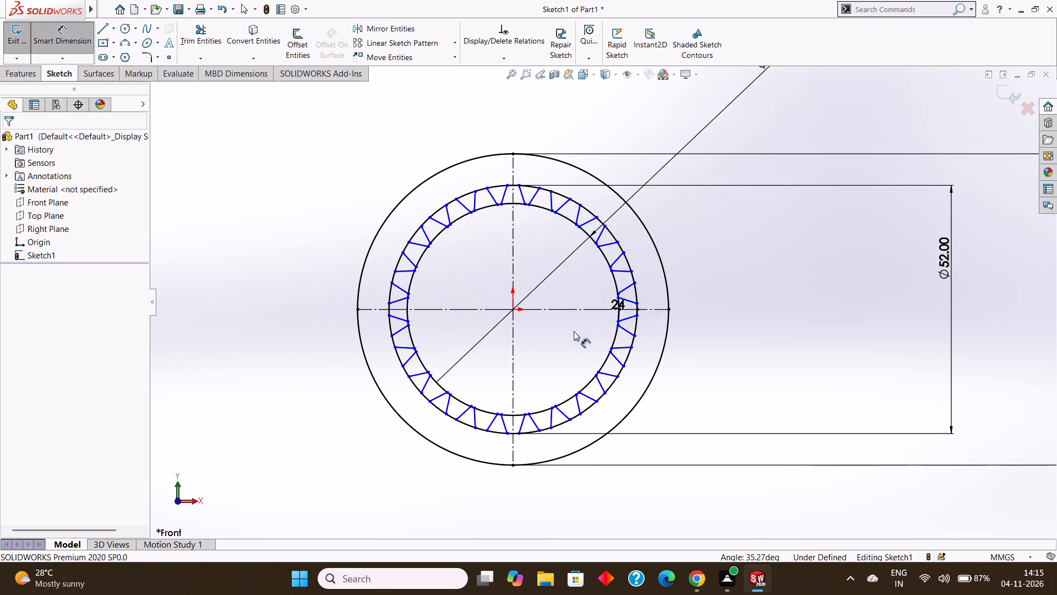
scroll(574, 331, "down", 1)
scroll(535, 311, "down", 2)
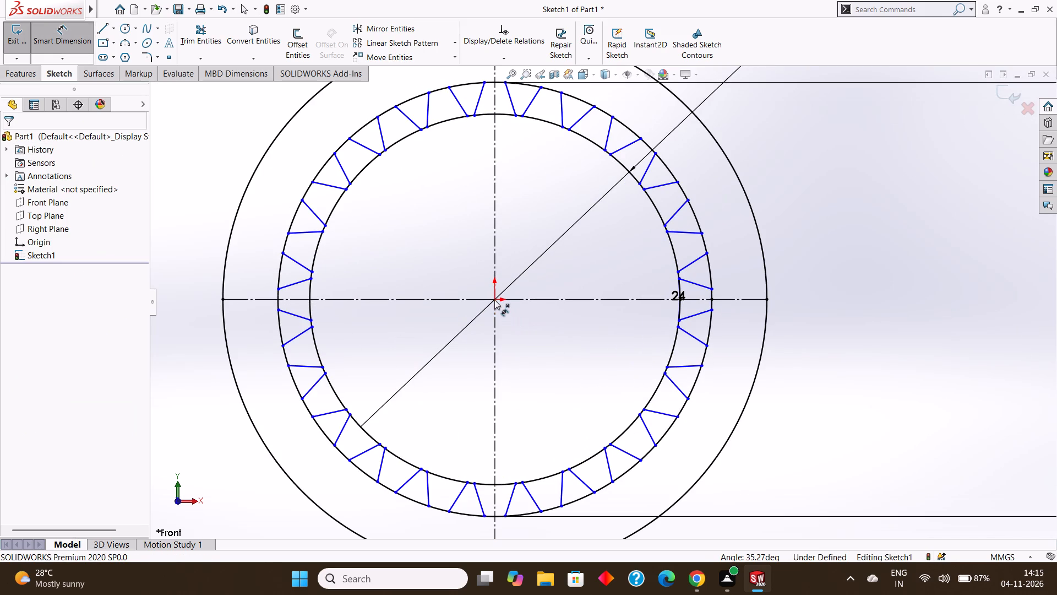
left_click(494, 300)
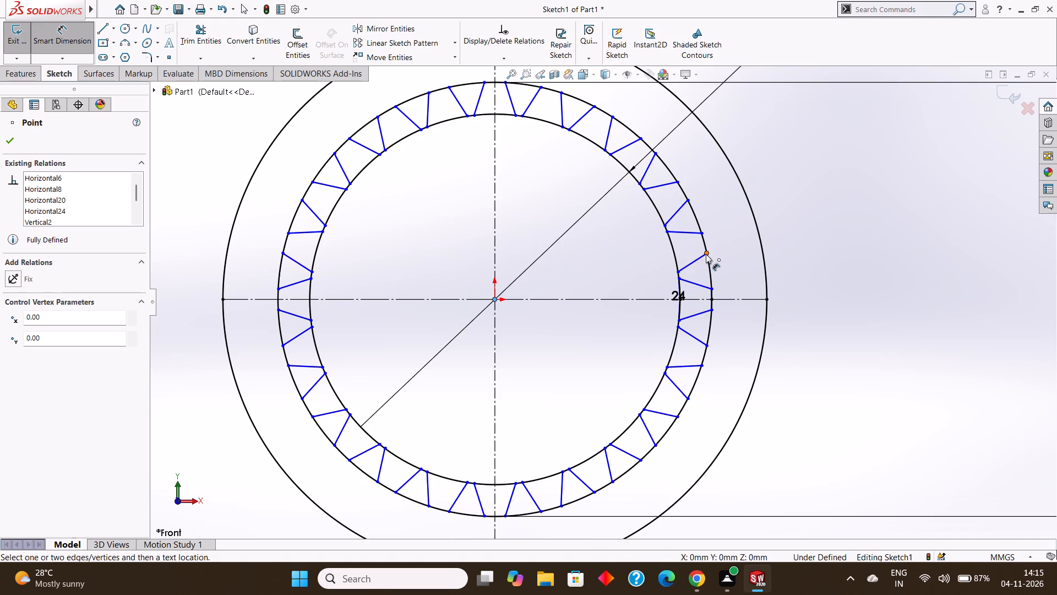
left_click(706, 254)
left_click(692, 174)
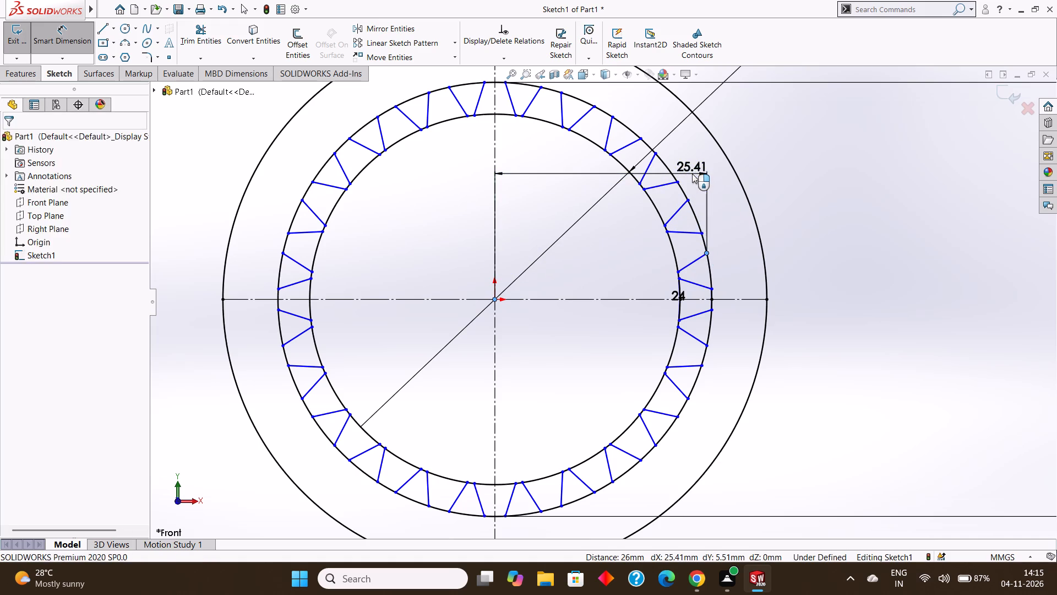
left_click(644, 158)
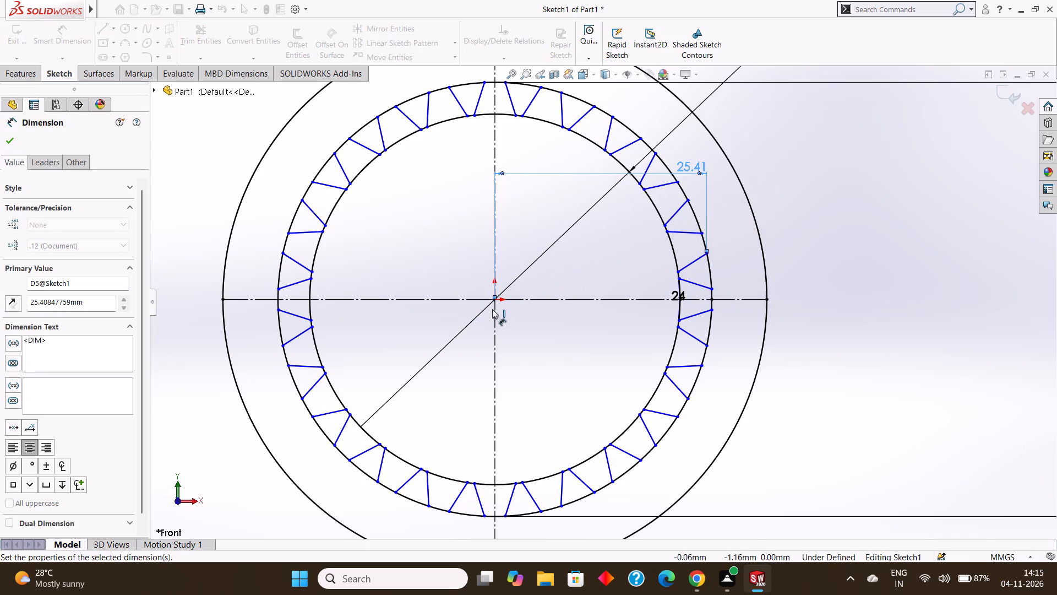
left_click(495, 300)
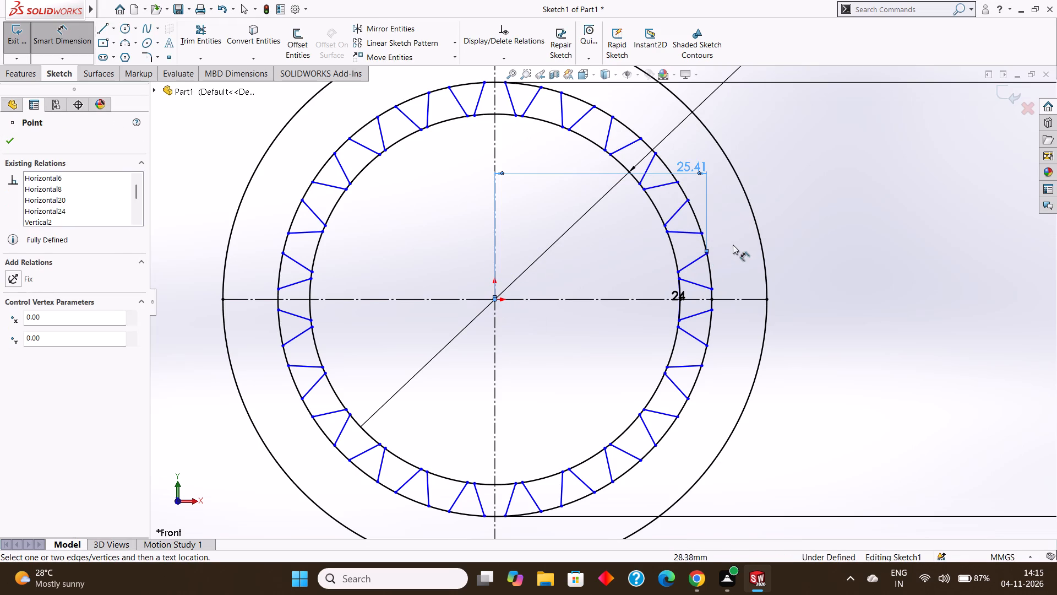
left_click(709, 253)
left_click(818, 253)
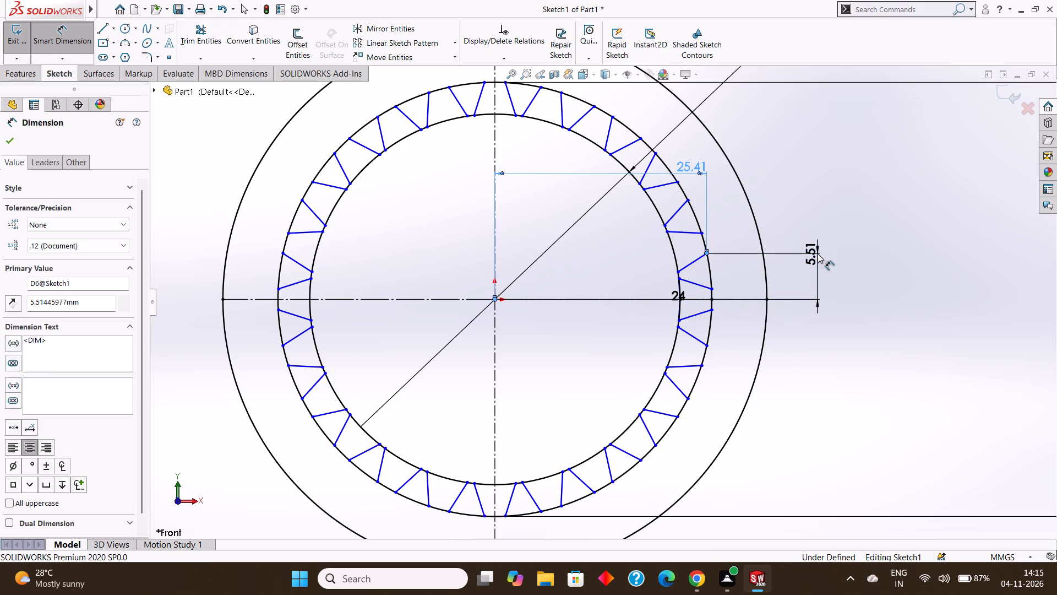
left_click(766, 236)
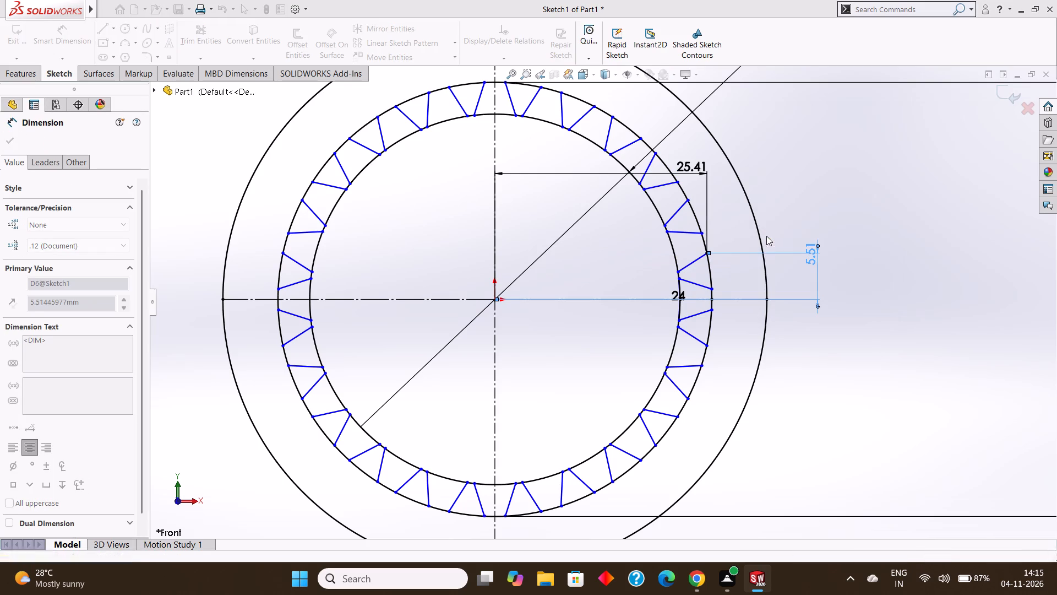
Dimension the horizontal span of that slanted line just above the original tooth.
left_click(689, 263)
left_click(686, 250)
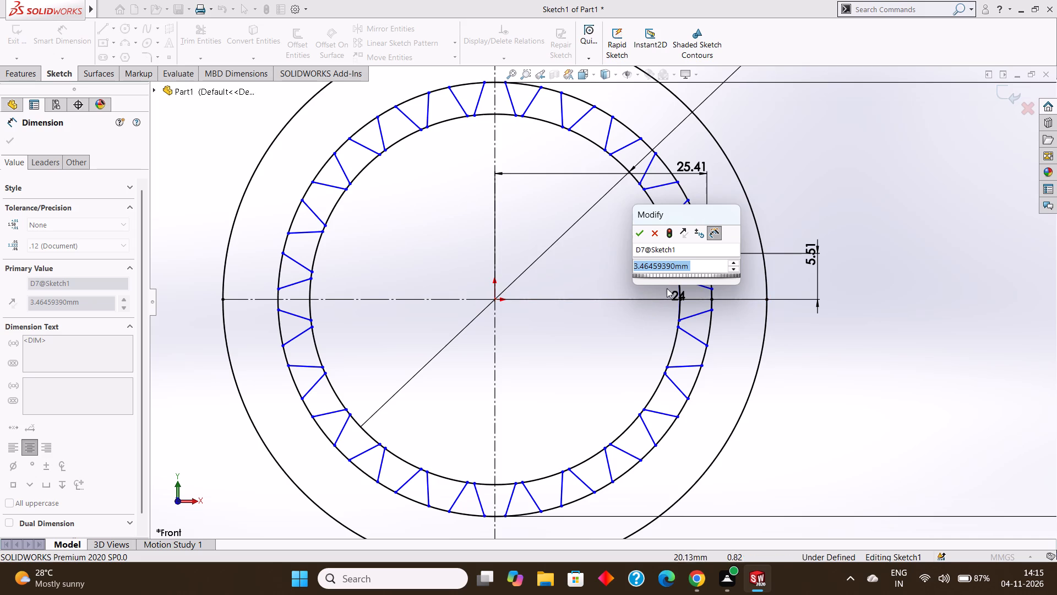
left_click(641, 232)
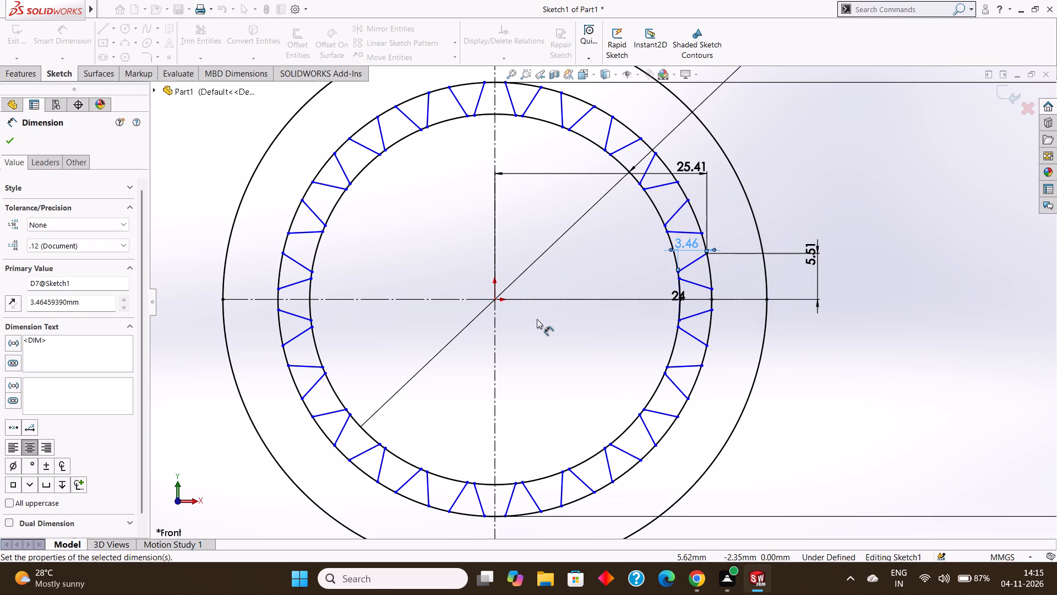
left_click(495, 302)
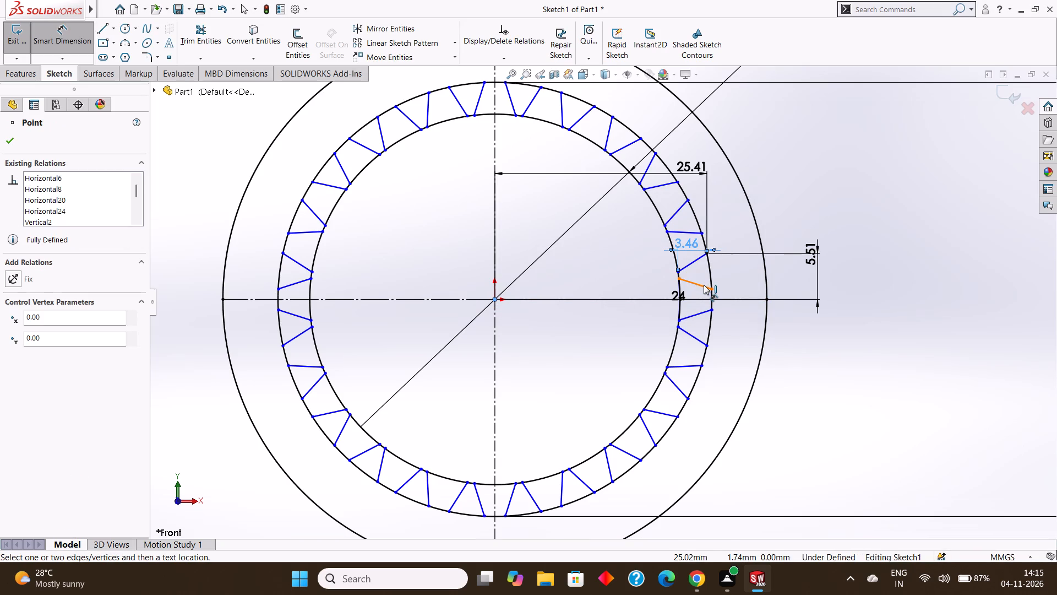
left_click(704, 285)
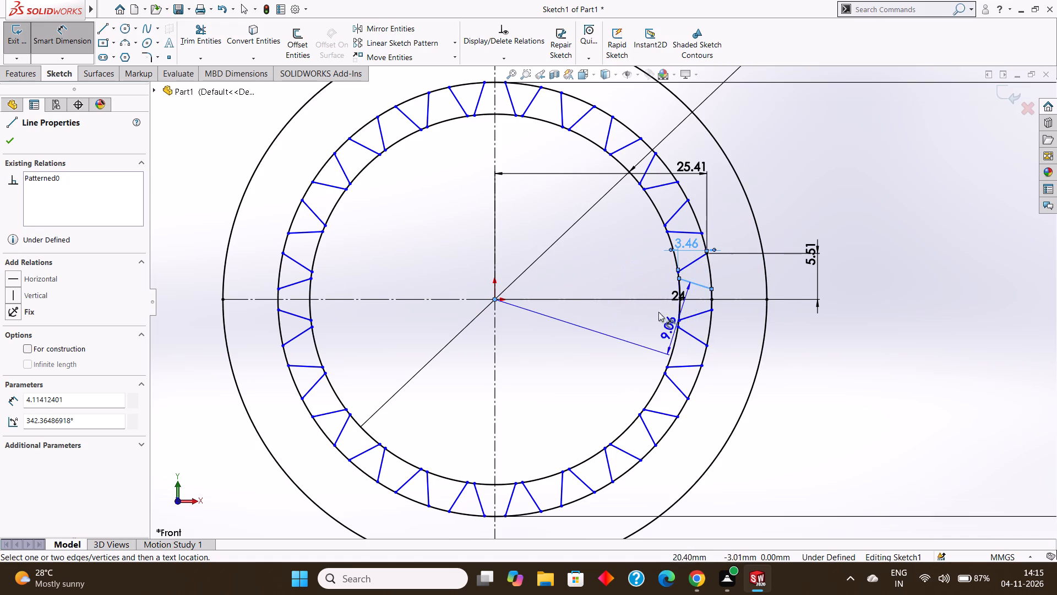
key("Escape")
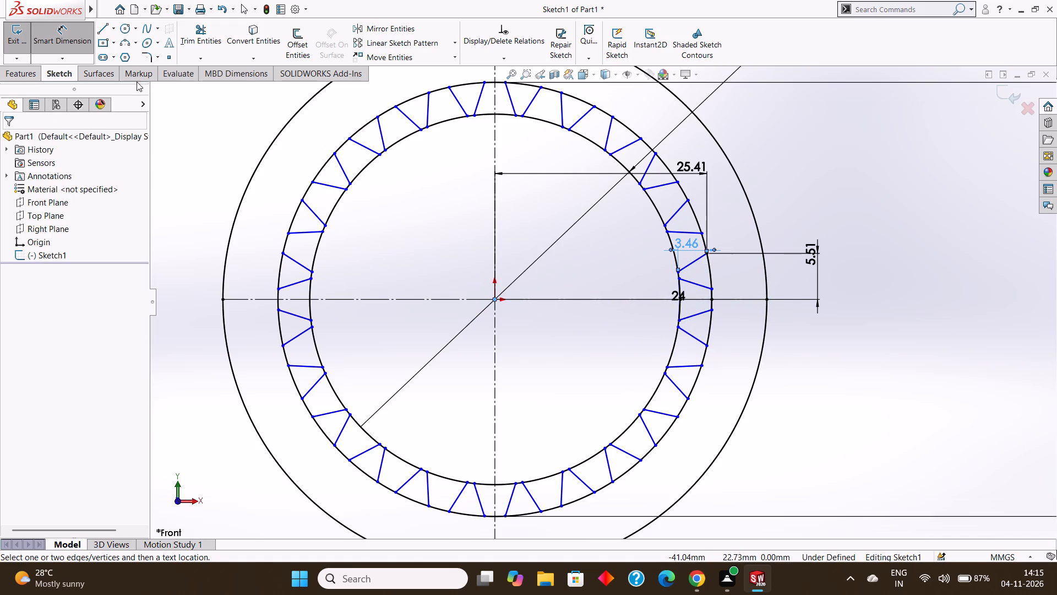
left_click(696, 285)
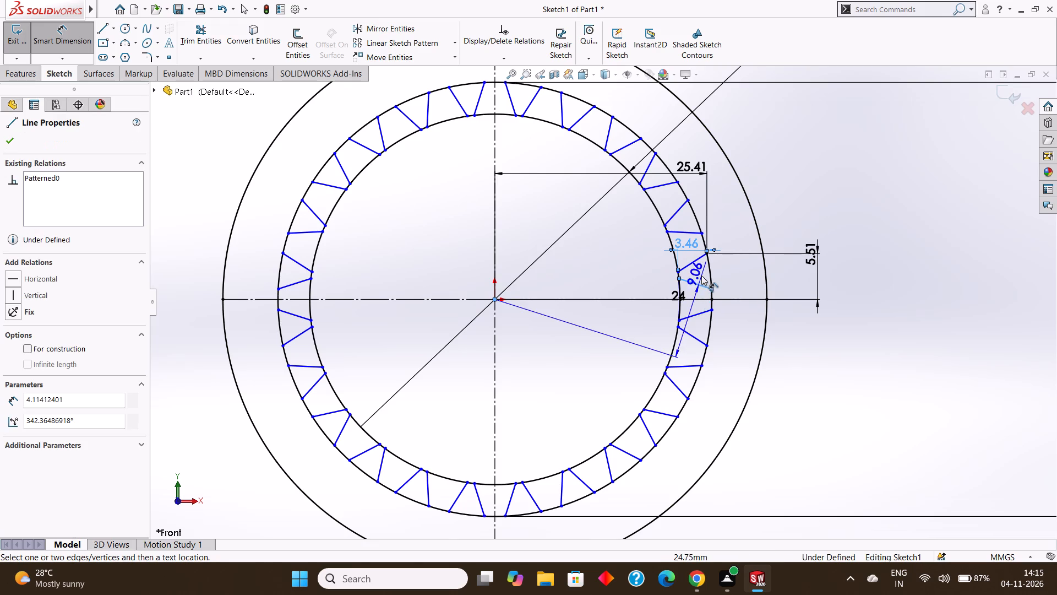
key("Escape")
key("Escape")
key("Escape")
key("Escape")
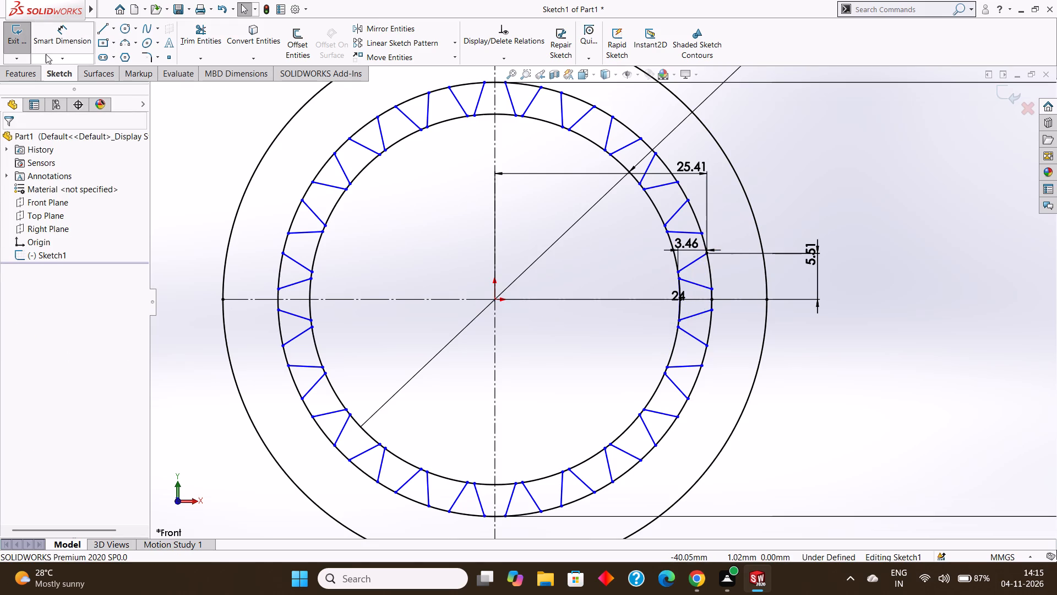
Dimension the horizontal span of the original tooth's upper slanted side line.
left_click(57, 39)
scroll(658, 262, "down", 3)
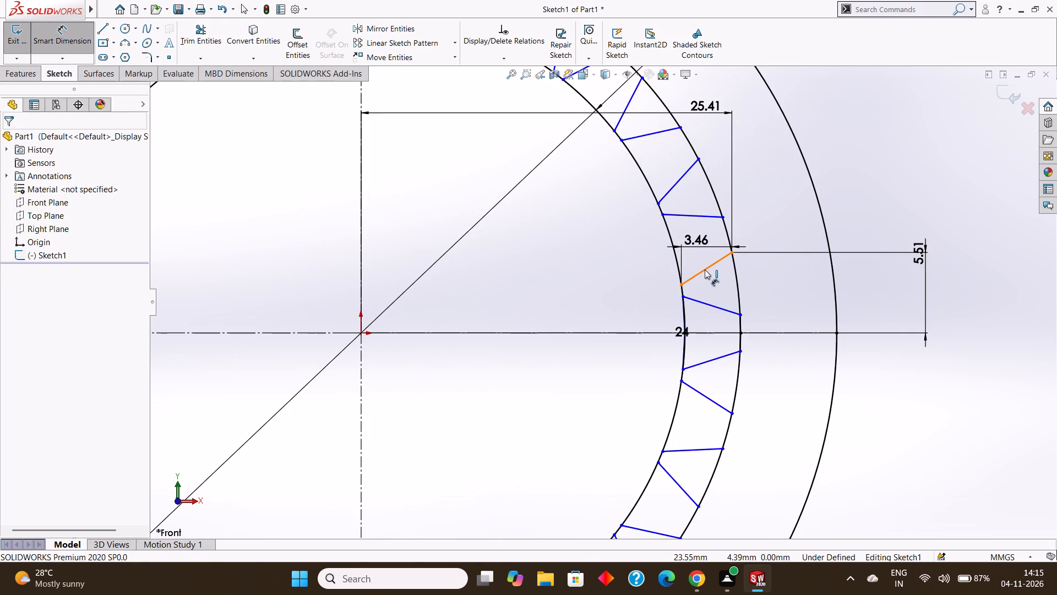
left_click(712, 305)
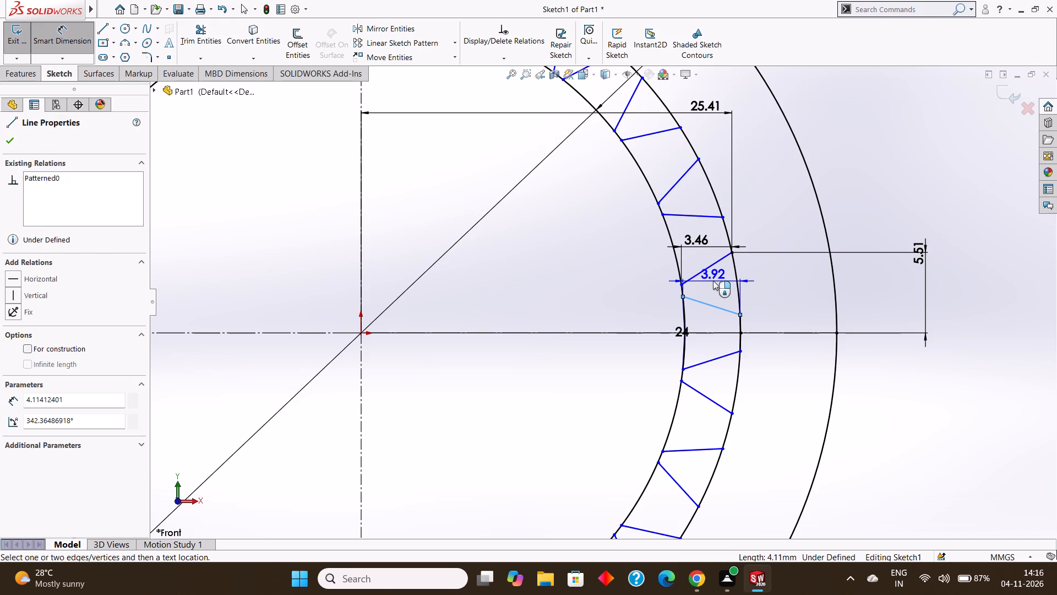
left_click(713, 280)
left_click(666, 269)
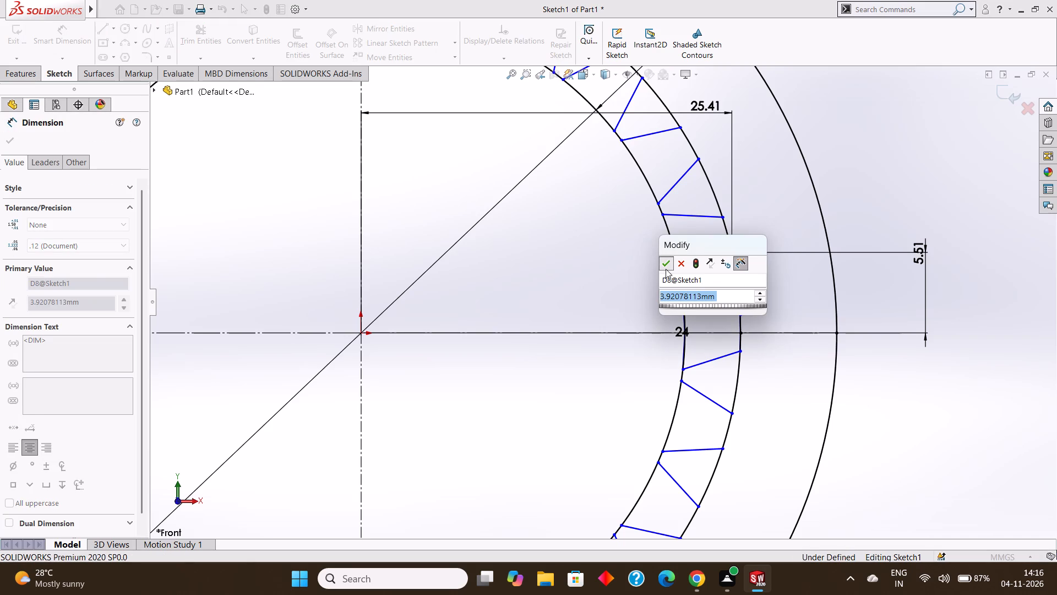
Dimension the vertical distance from the origin to the outer end of the original tooth's upper side line.
scroll(704, 279, "up", 5)
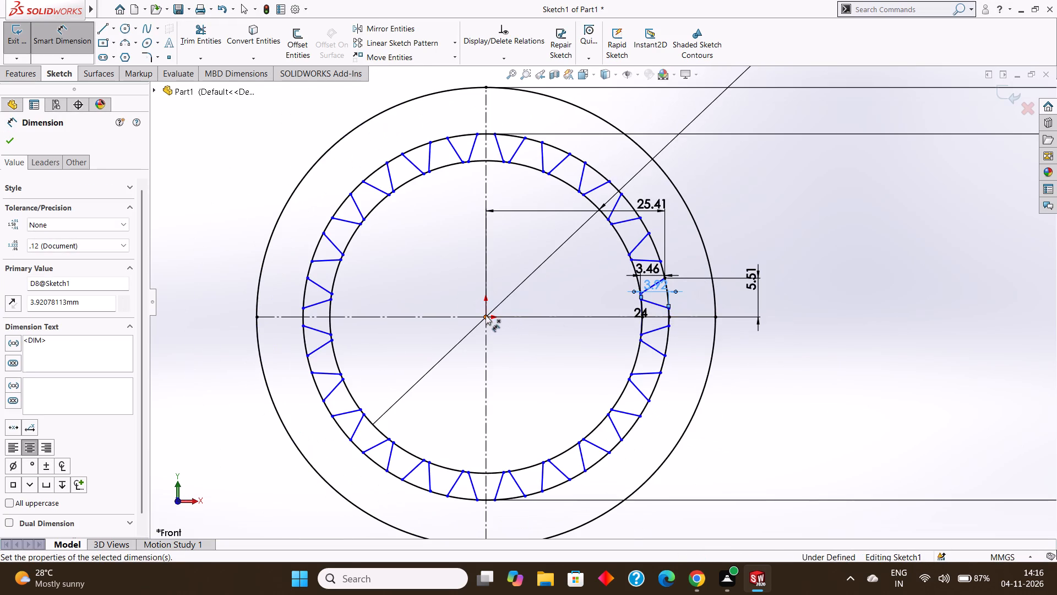
left_click(485, 316)
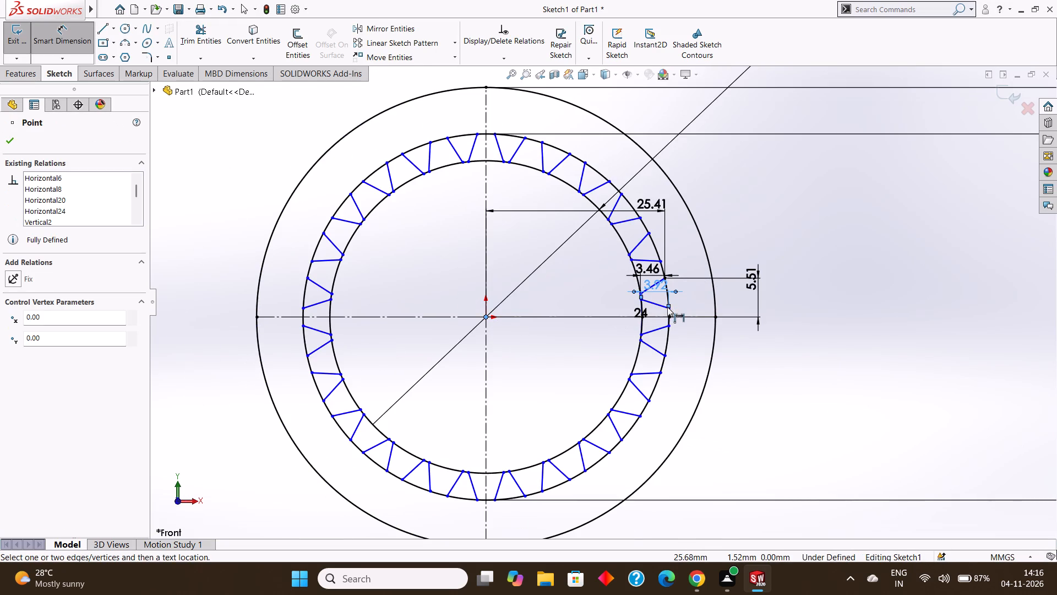
left_click(669, 309)
left_click(816, 316)
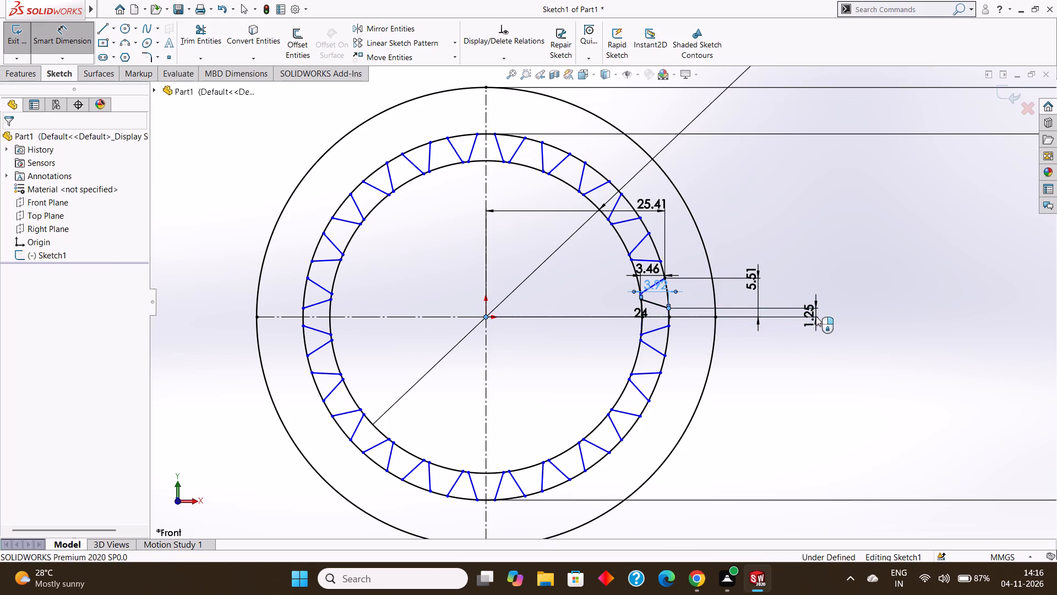
left_click(764, 301)
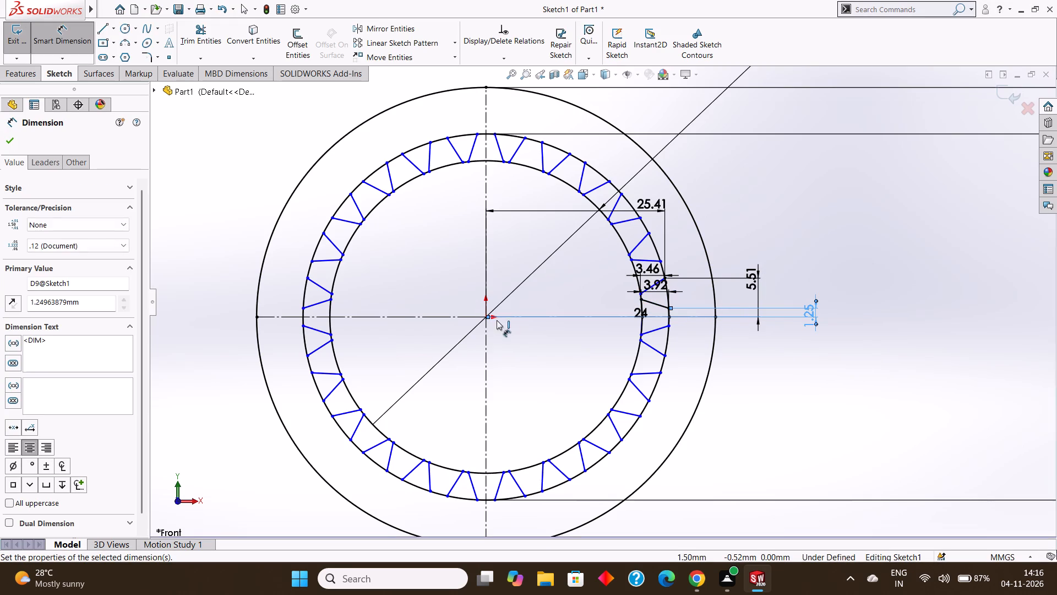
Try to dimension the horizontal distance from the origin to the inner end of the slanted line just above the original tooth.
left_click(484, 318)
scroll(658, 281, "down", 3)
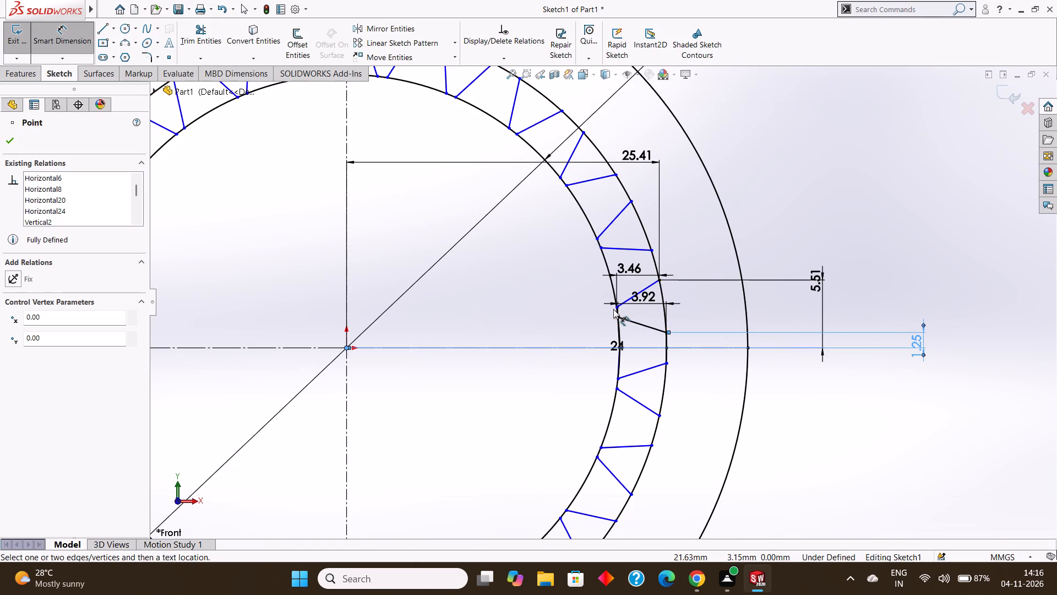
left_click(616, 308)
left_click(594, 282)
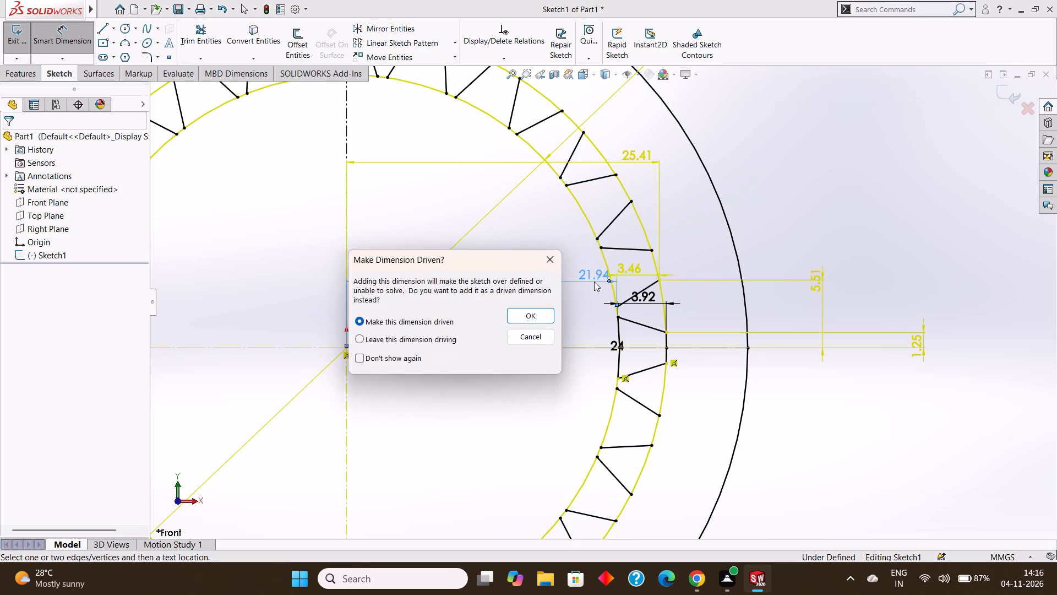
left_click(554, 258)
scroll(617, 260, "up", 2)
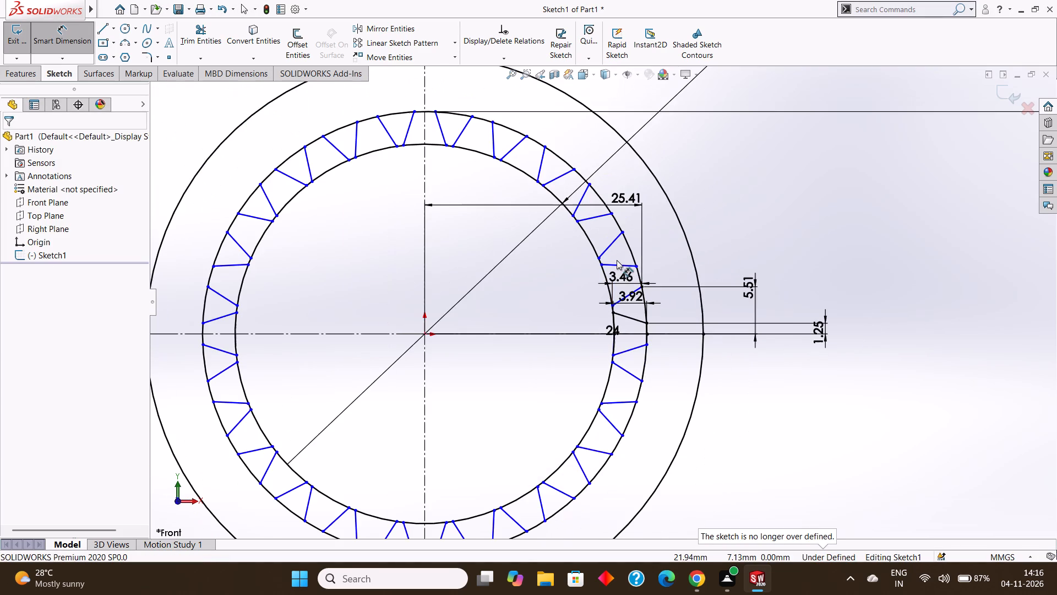
Delete the 25.41 mm horizontal dimension between the origin and the slanted line's outer end.
right_click(630, 198)
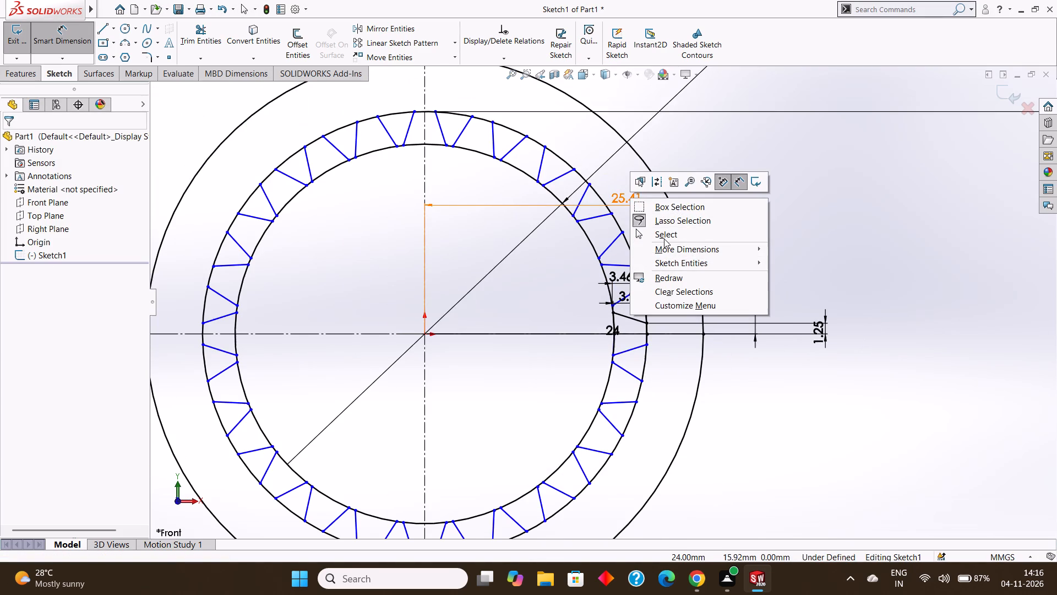
left_click(664, 238)
right_click(624, 198)
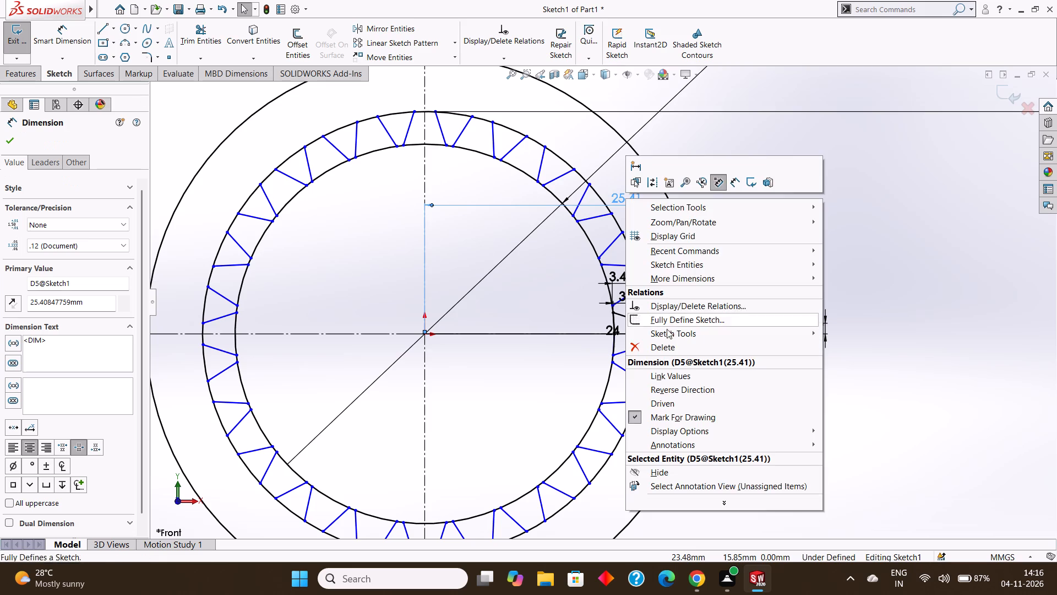
left_click(669, 342)
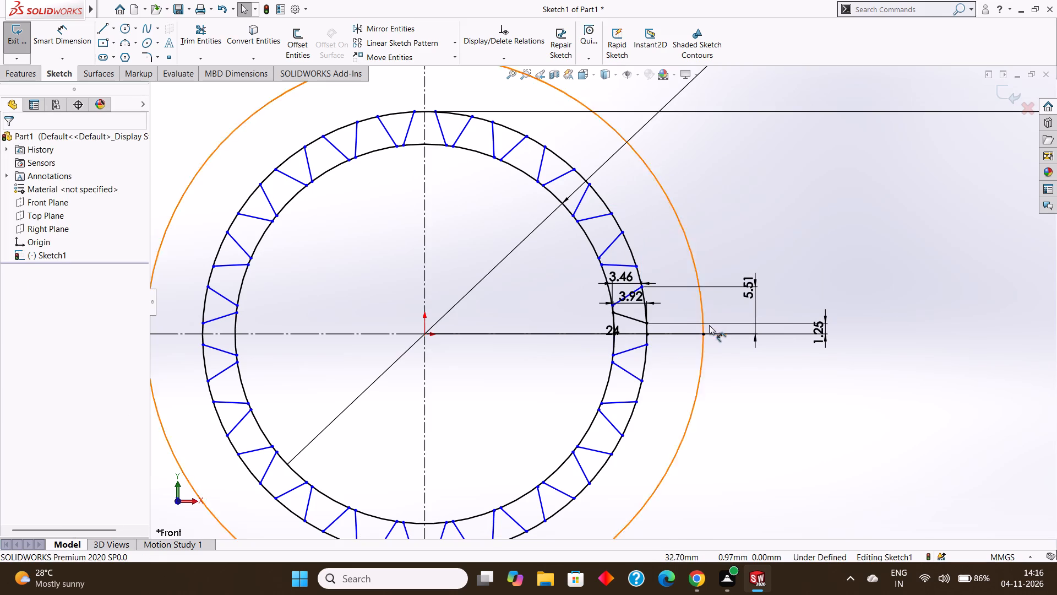
Dimension the vertical distance from the origin to the inner end of the slanted line just above the original tooth.
scroll(538, 271, "up", 1)
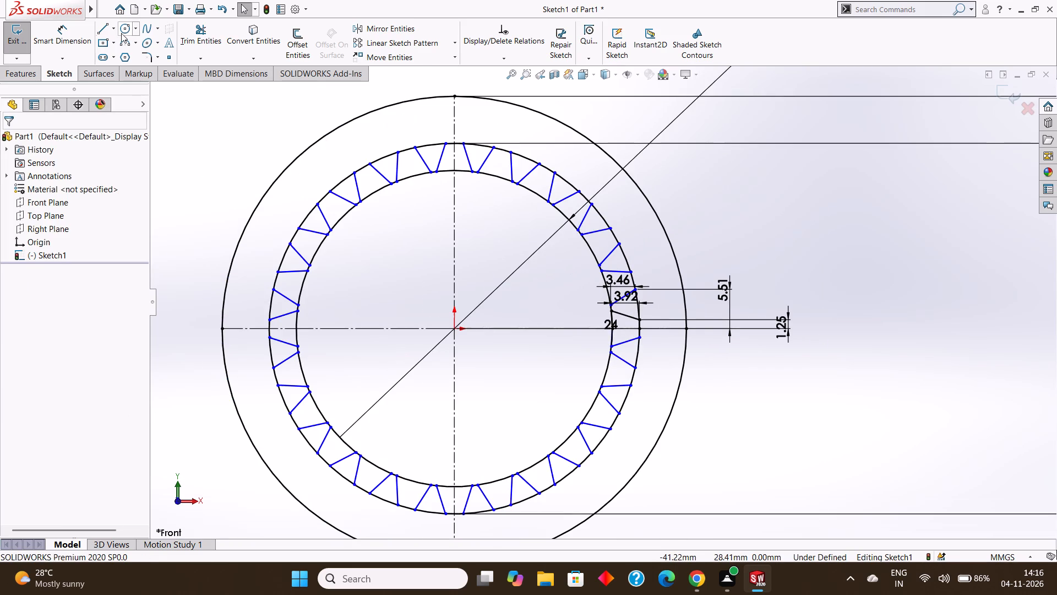
left_click(69, 31)
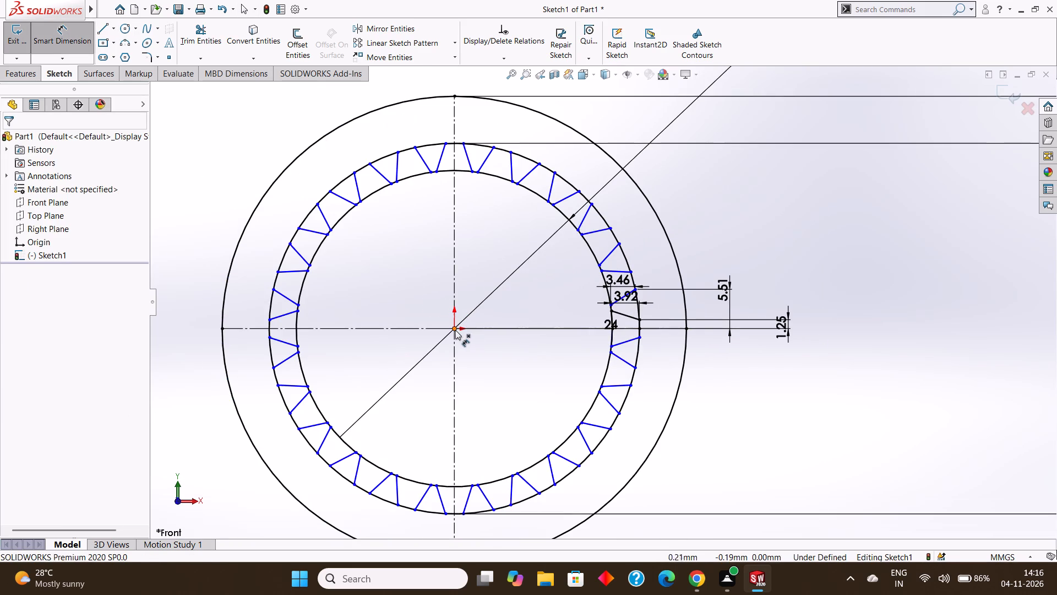
left_click(453, 330)
scroll(644, 292, "down", 3)
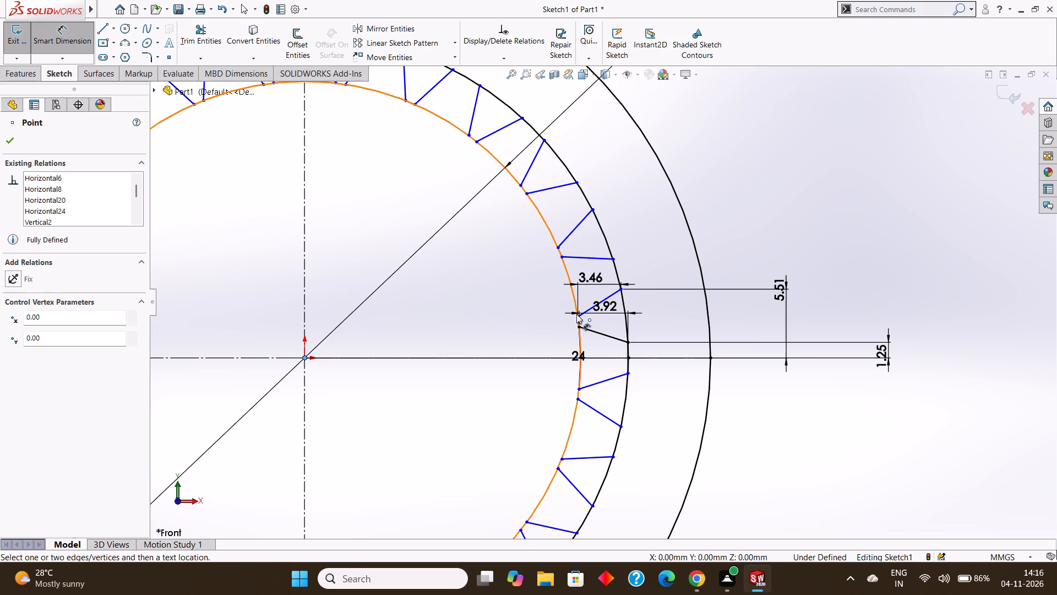
left_click(579, 317)
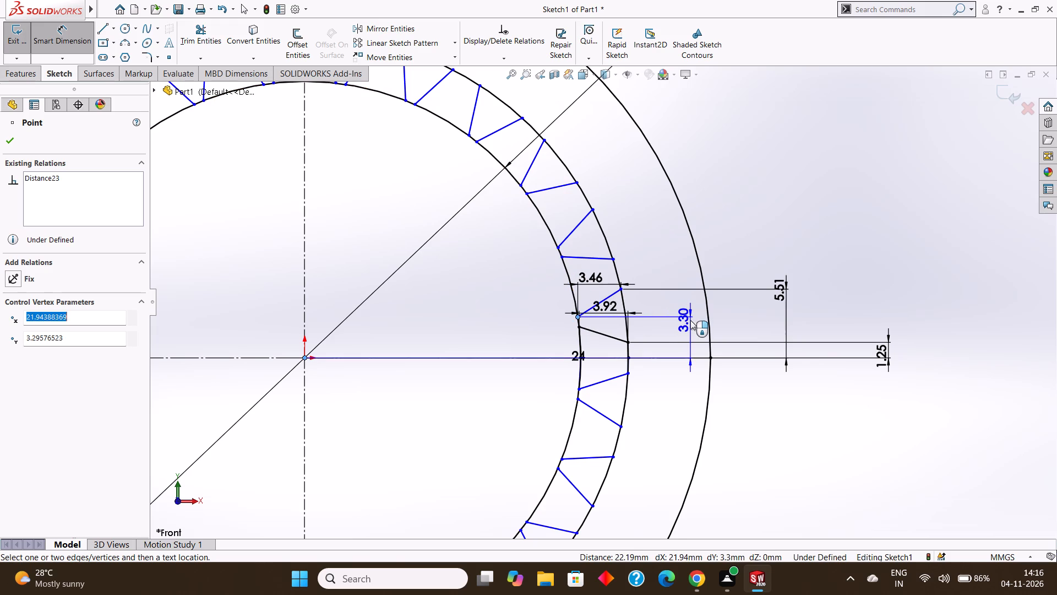
left_click(690, 320)
left_click(642, 305)
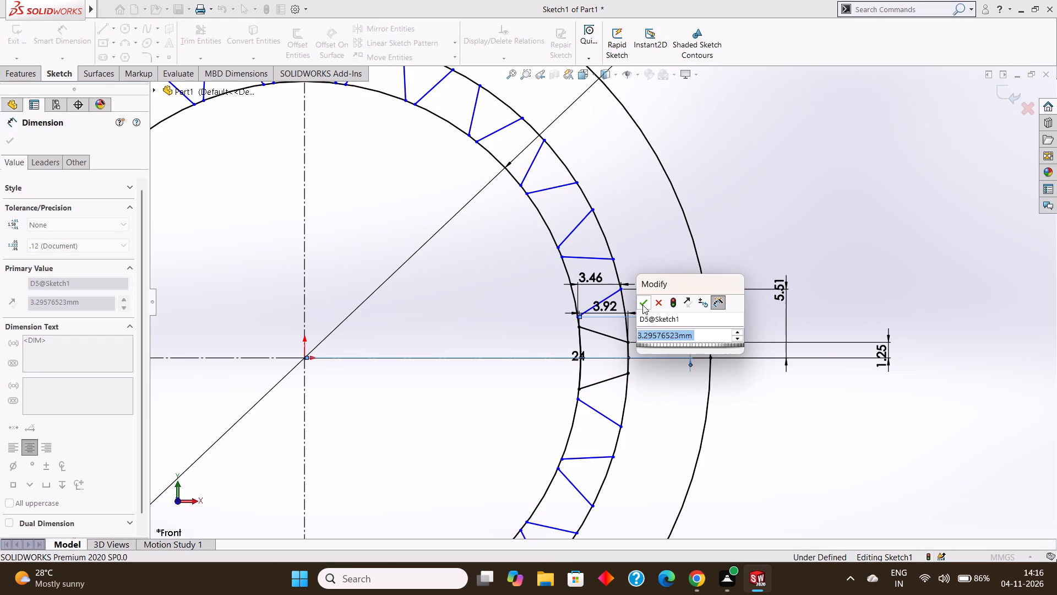
Dimension the vertical distance from the origin to the outer end of the slanted line just below the original tooth.
scroll(644, 304, "up", 8)
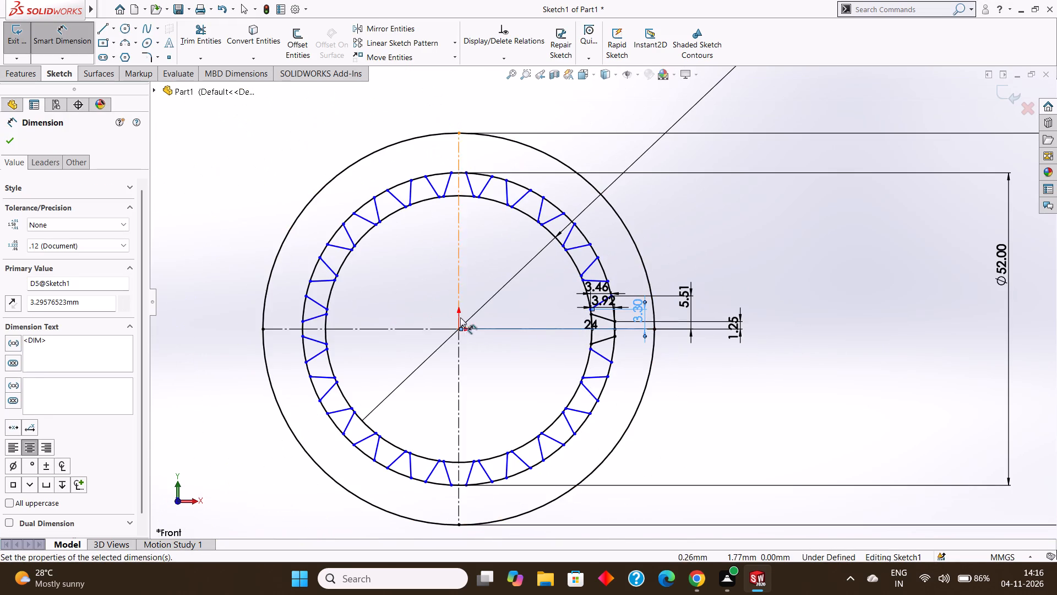
scroll(460, 317, "down", 3)
left_click(482, 334)
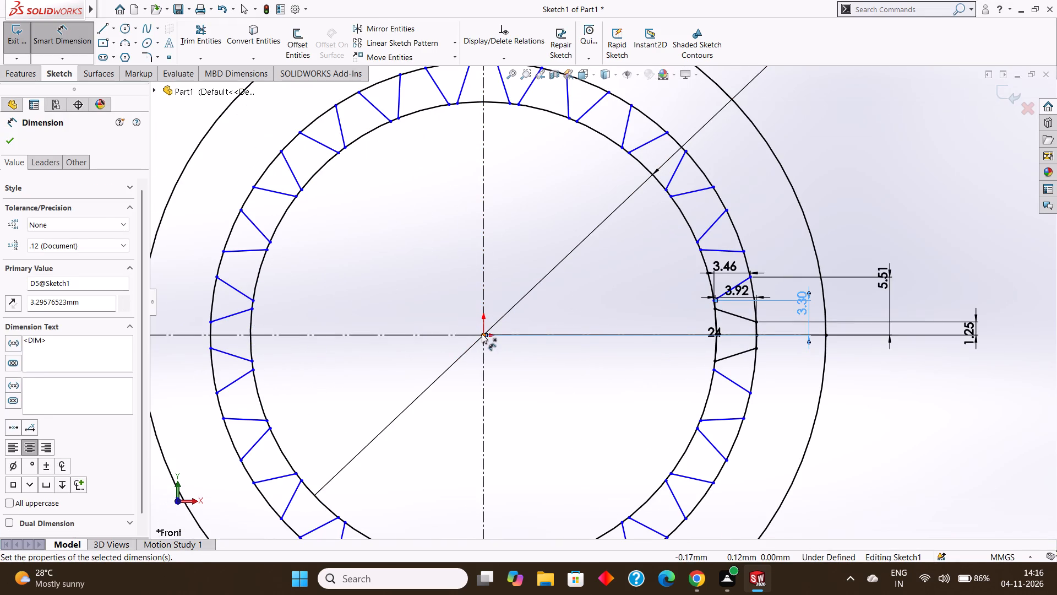
left_click(749, 393)
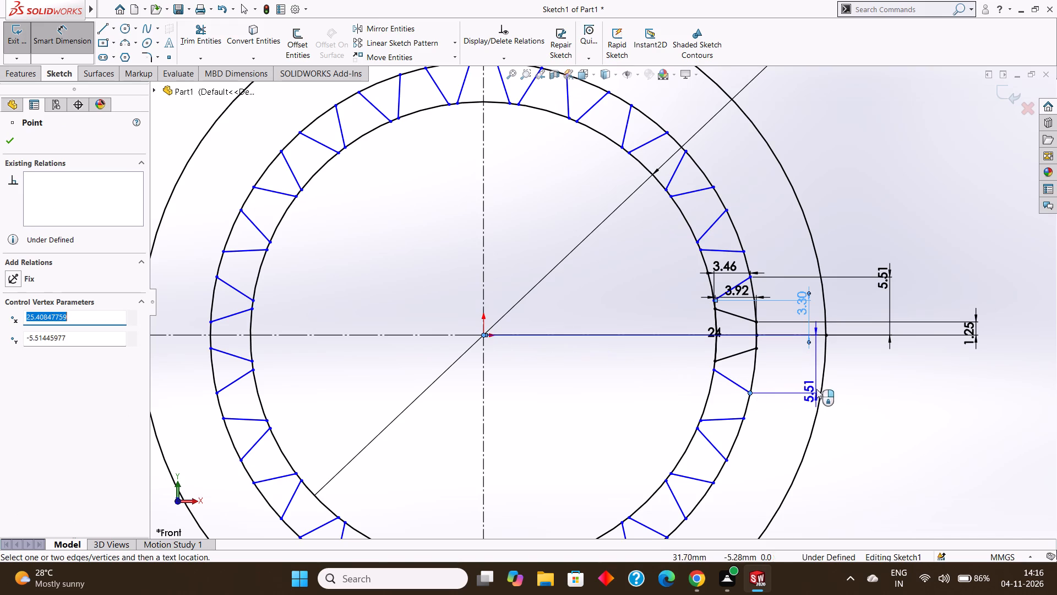
left_click(812, 375)
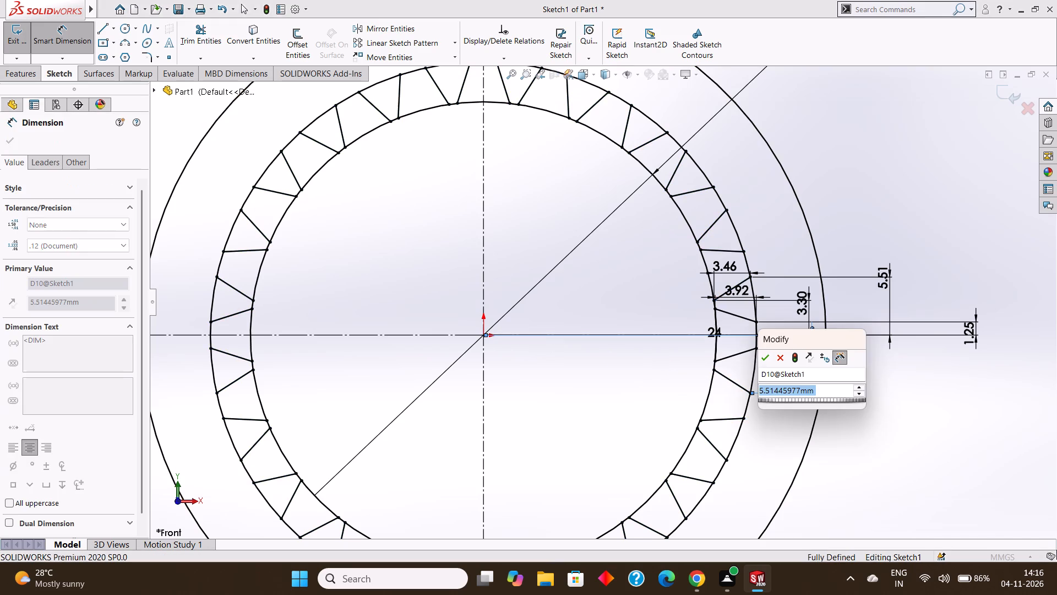
left_click(758, 356)
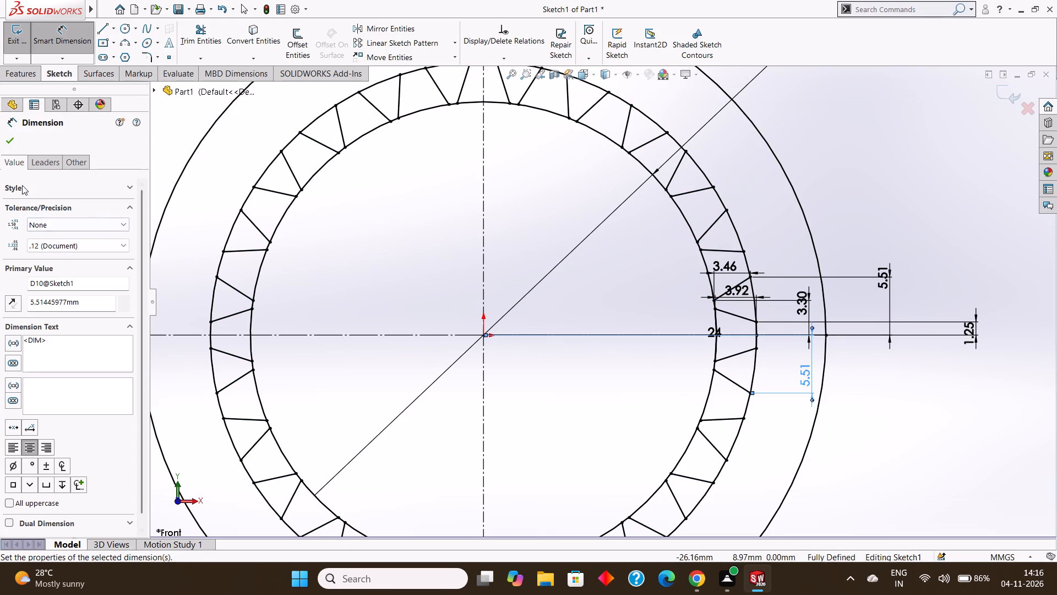
left_click(3, 142)
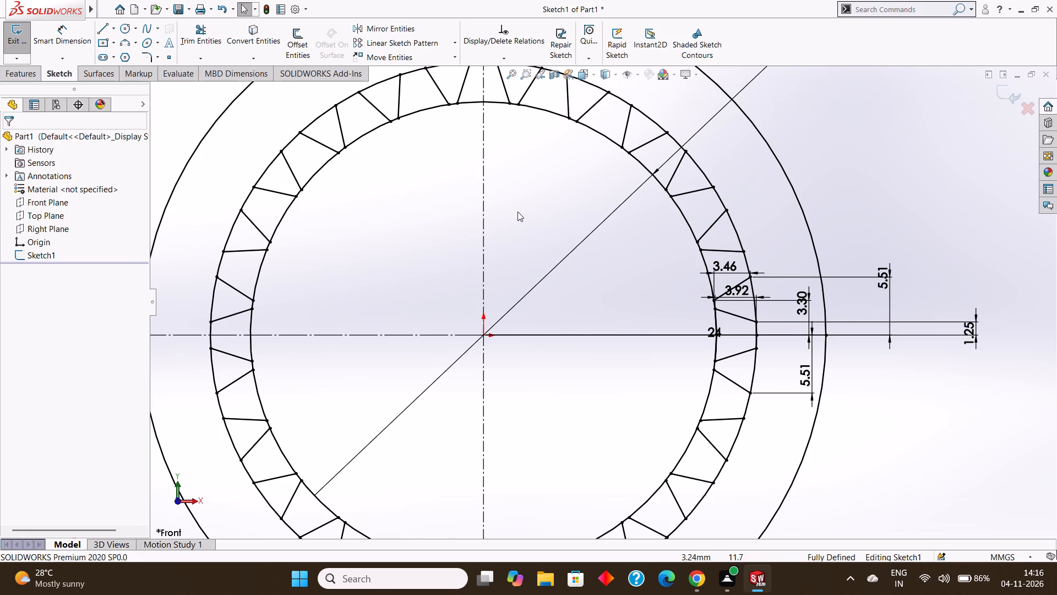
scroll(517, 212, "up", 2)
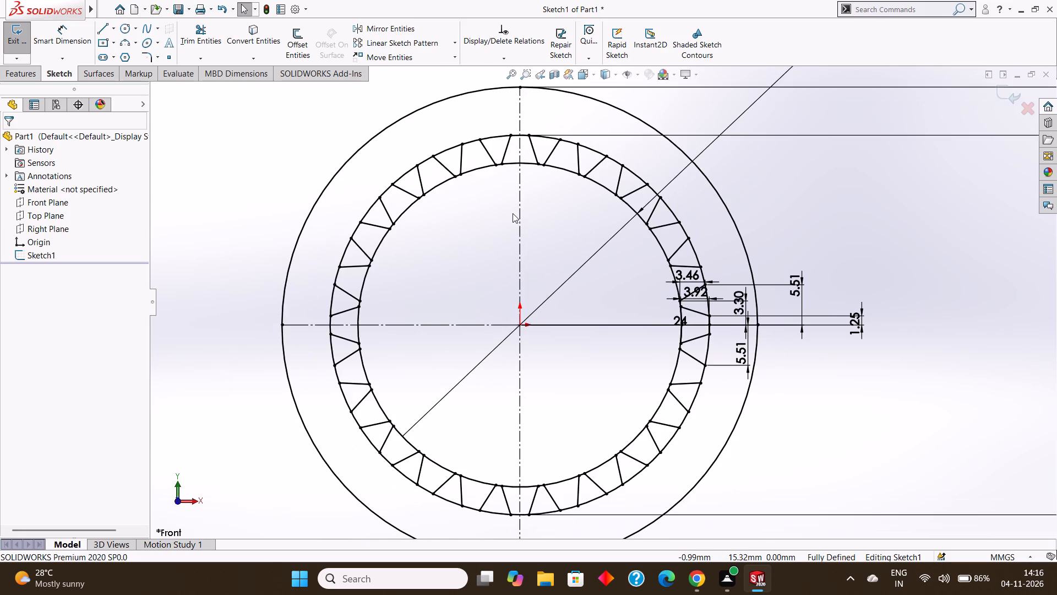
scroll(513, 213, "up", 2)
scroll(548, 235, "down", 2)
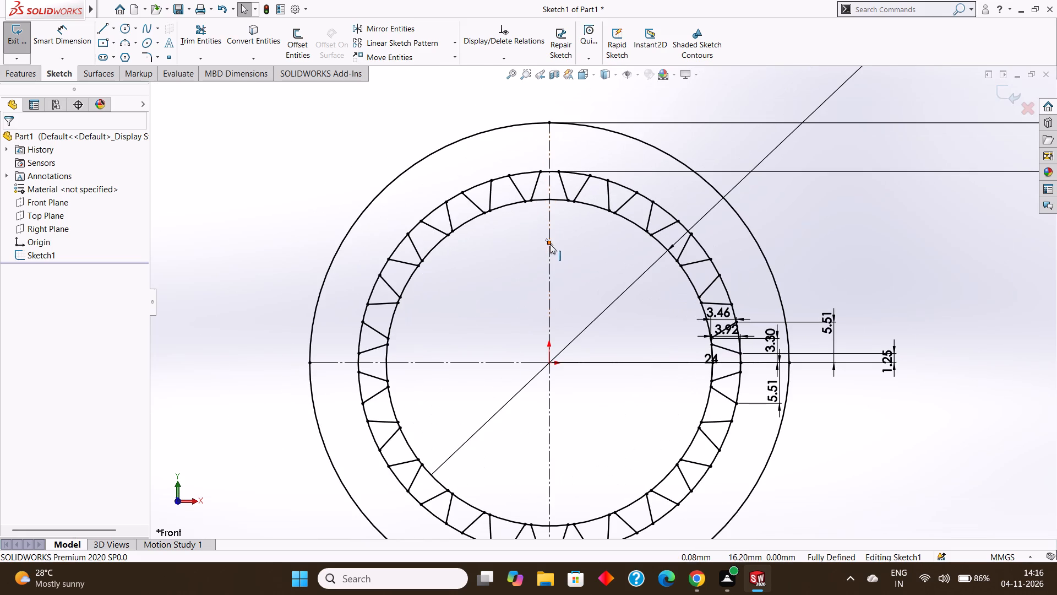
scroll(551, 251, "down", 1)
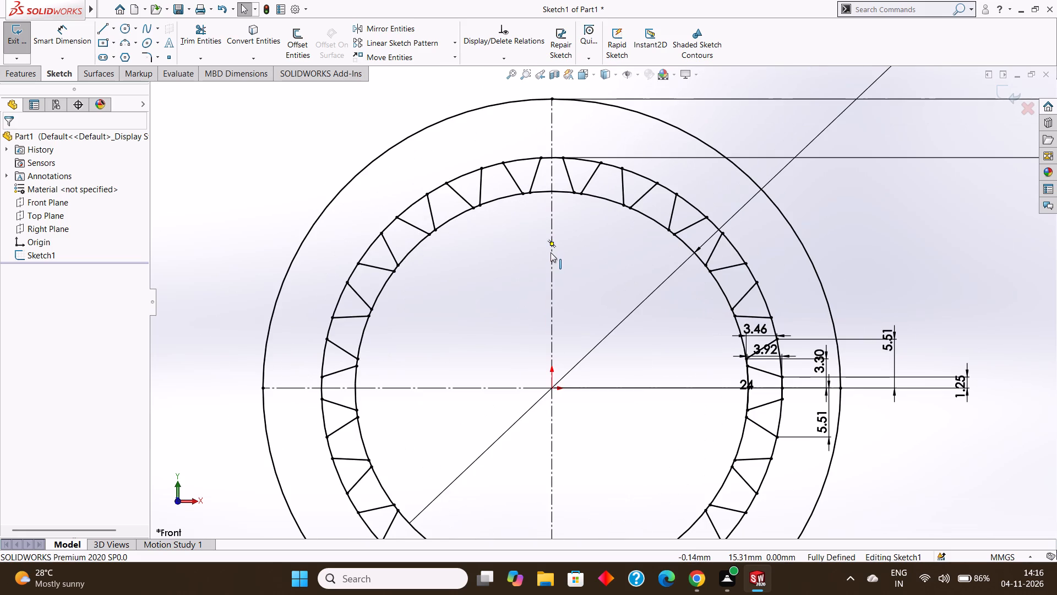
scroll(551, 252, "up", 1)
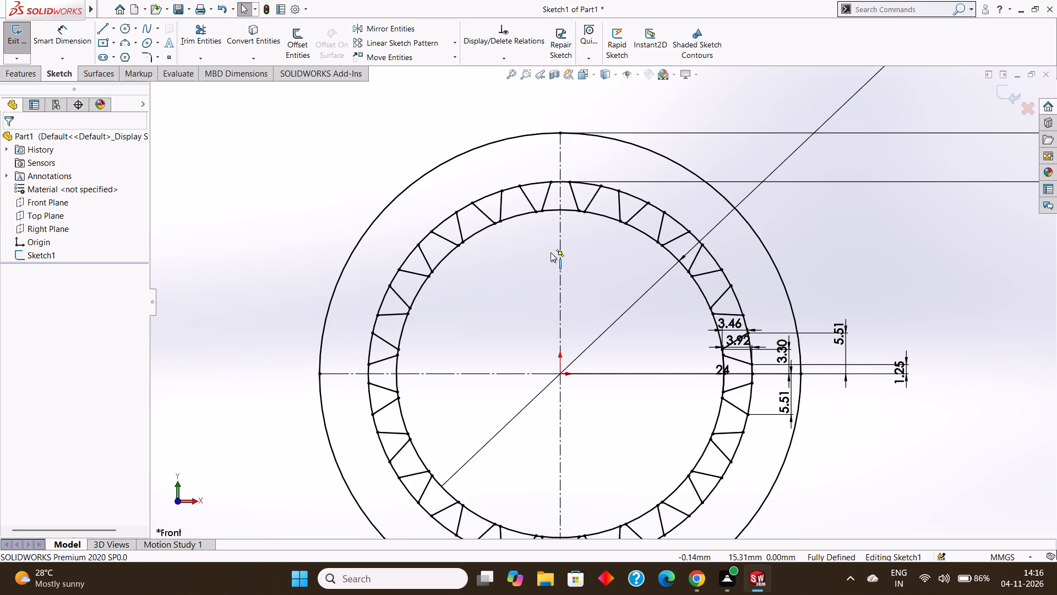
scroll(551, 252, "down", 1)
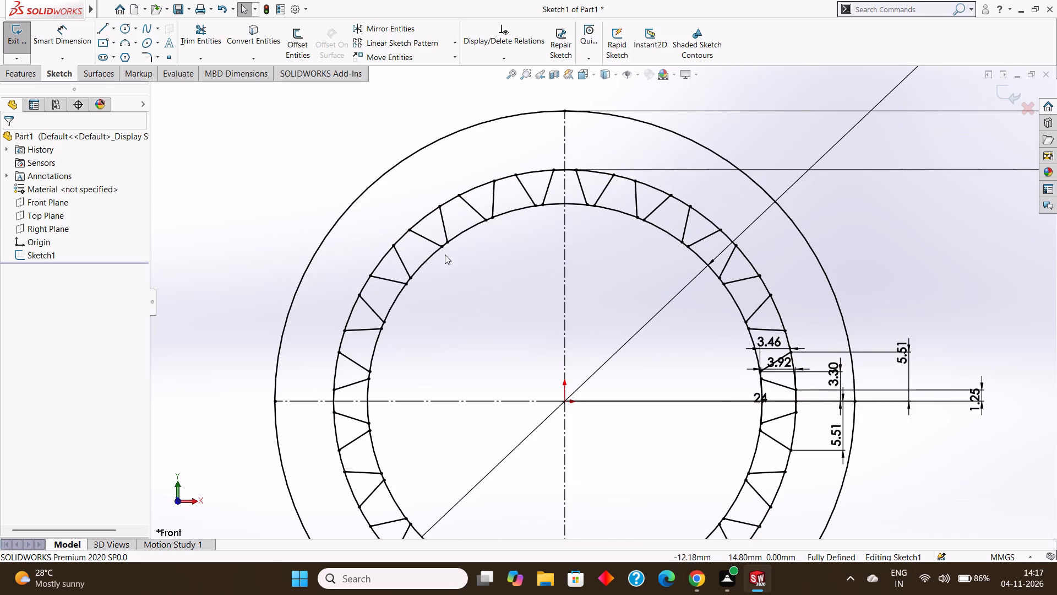
Trim away the 52 mm circle's arcs in the first two gaps between teeth above the original tooth.
left_click(194, 32)
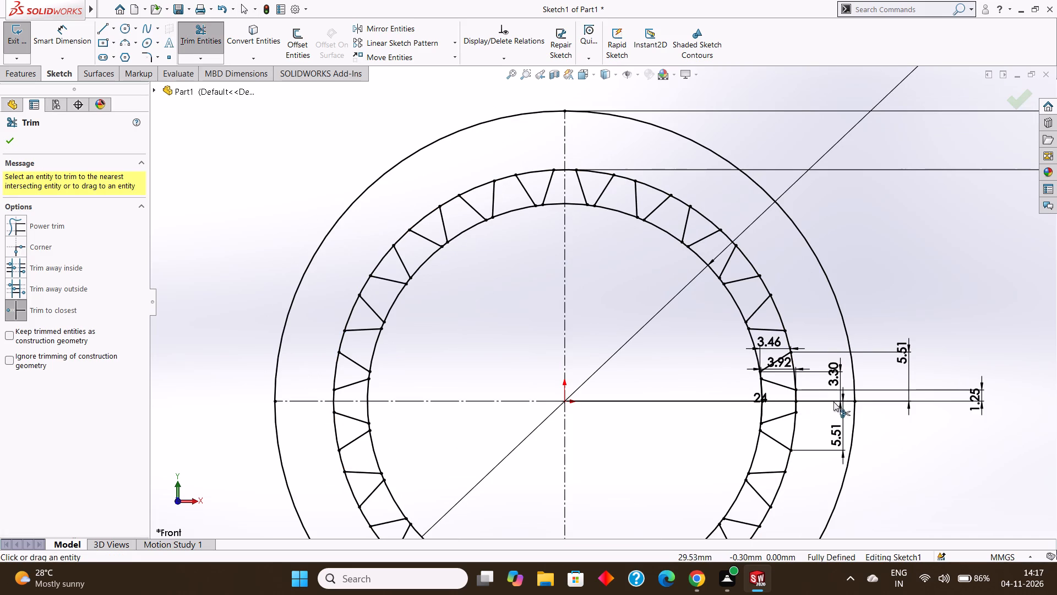
scroll(815, 397, "down", 1)
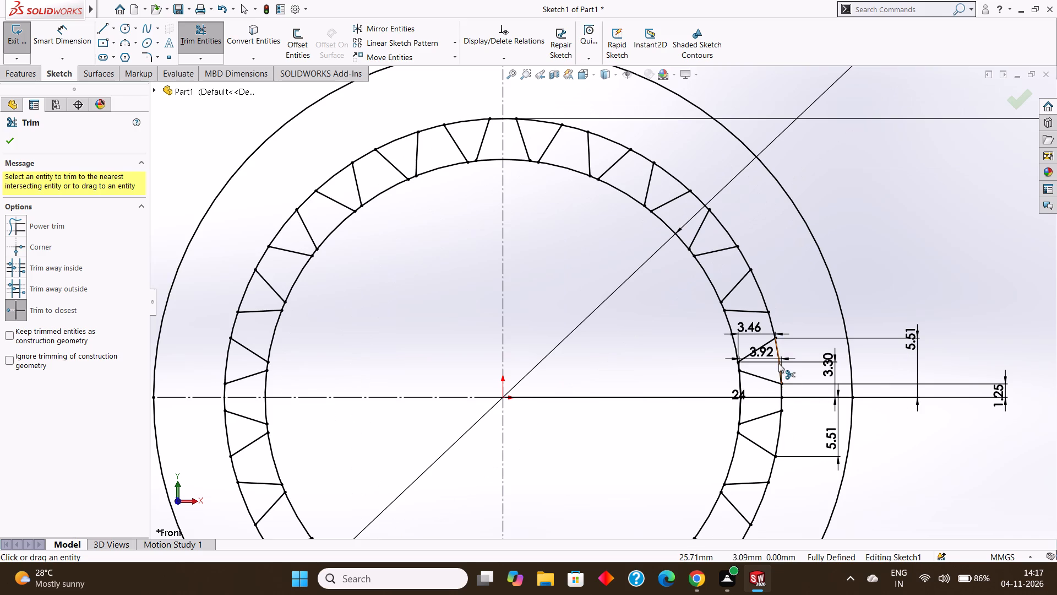
left_click(778, 361)
left_click(765, 300)
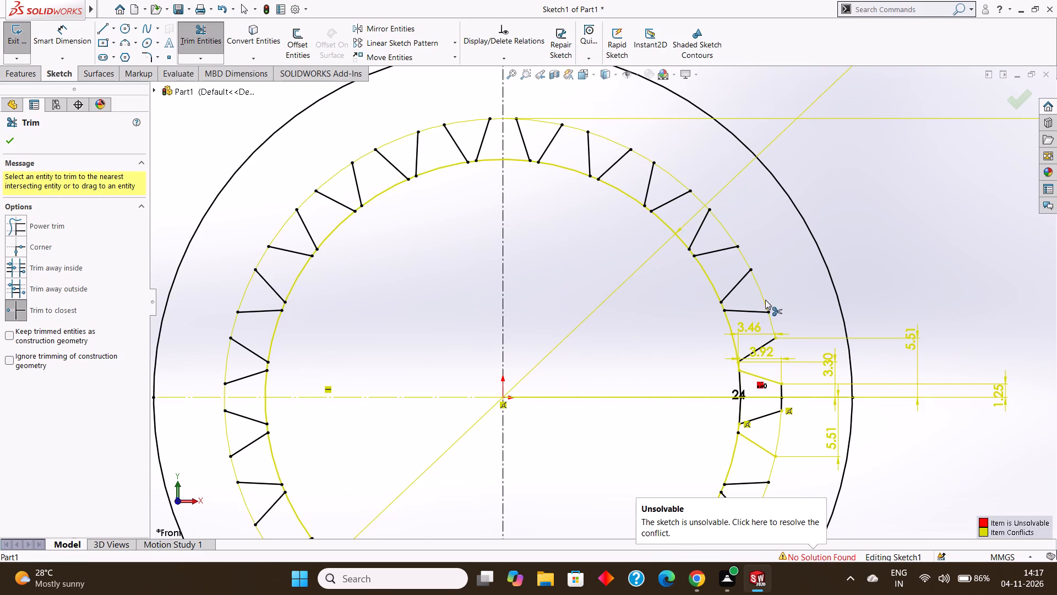
key("Escape")
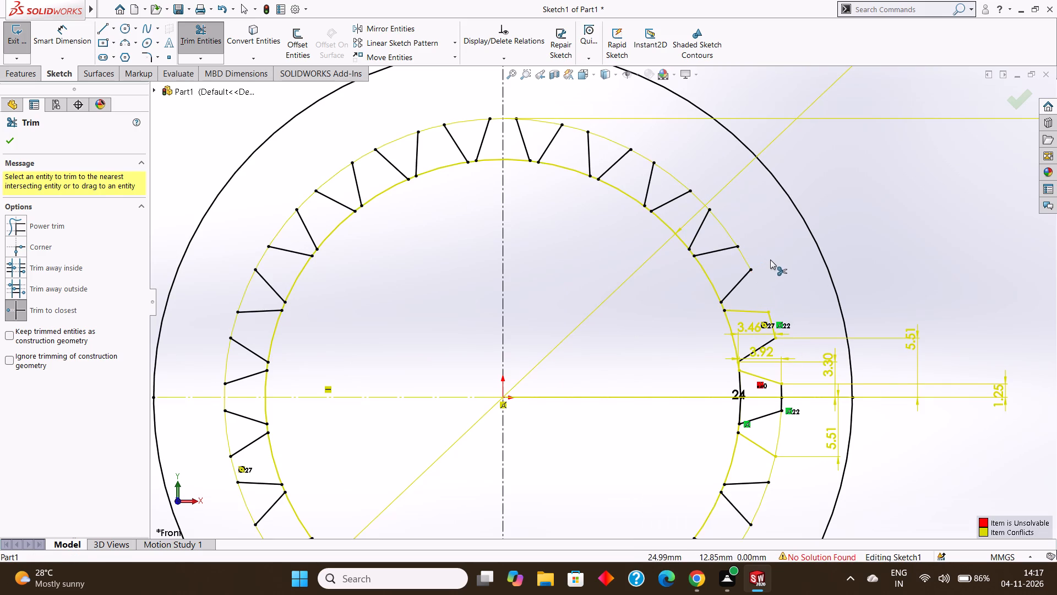
key("Escape")
Delete the 44.38 mm and 52 mm diameter dimensions from the sketch.
scroll(770, 259, "up", 6)
right_click(775, 142)
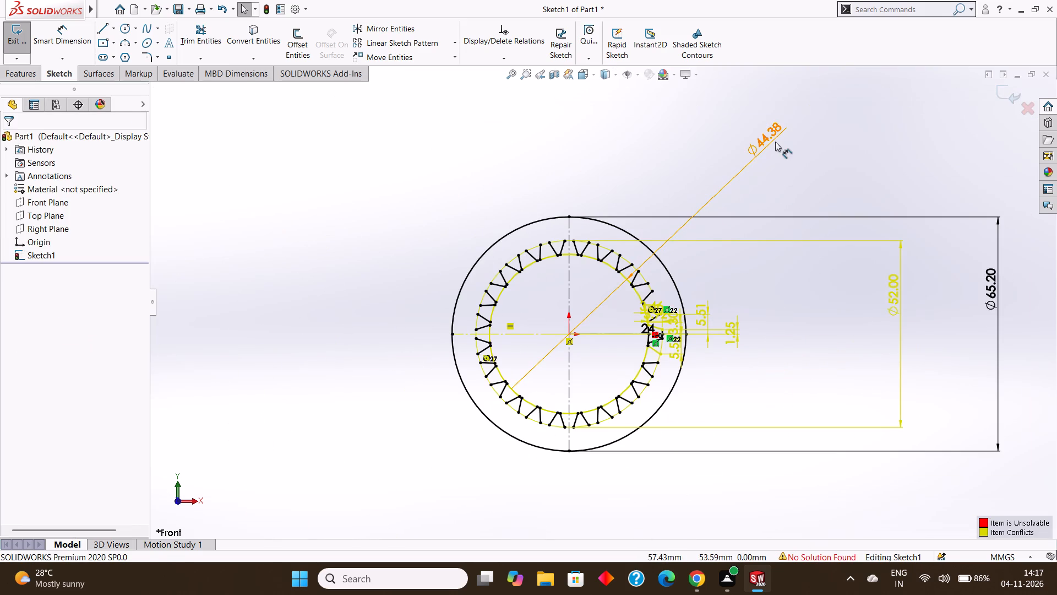
left_click(804, 290)
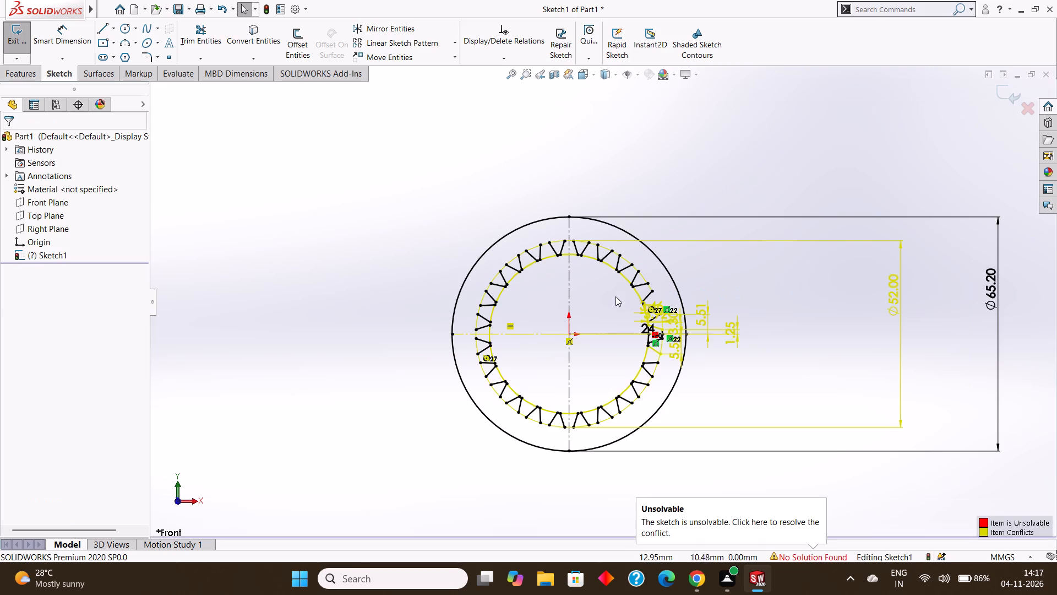
right_click(884, 295)
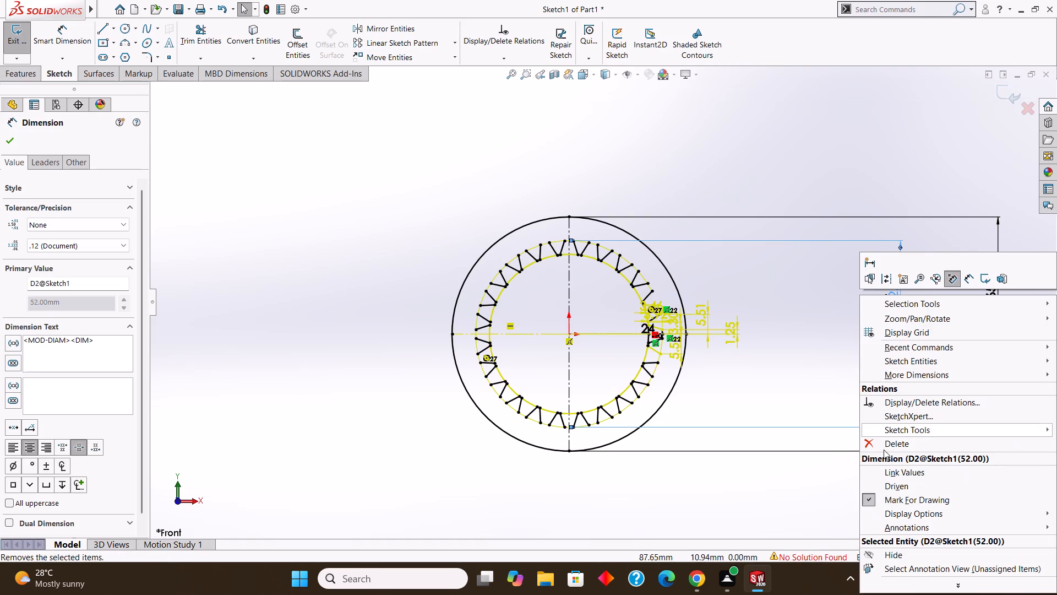
left_click(892, 439)
Trim away the 52 mm circle's arcs in the remaining gaps between teeth around the upper half of the ring.
scroll(623, 321, "down", 4)
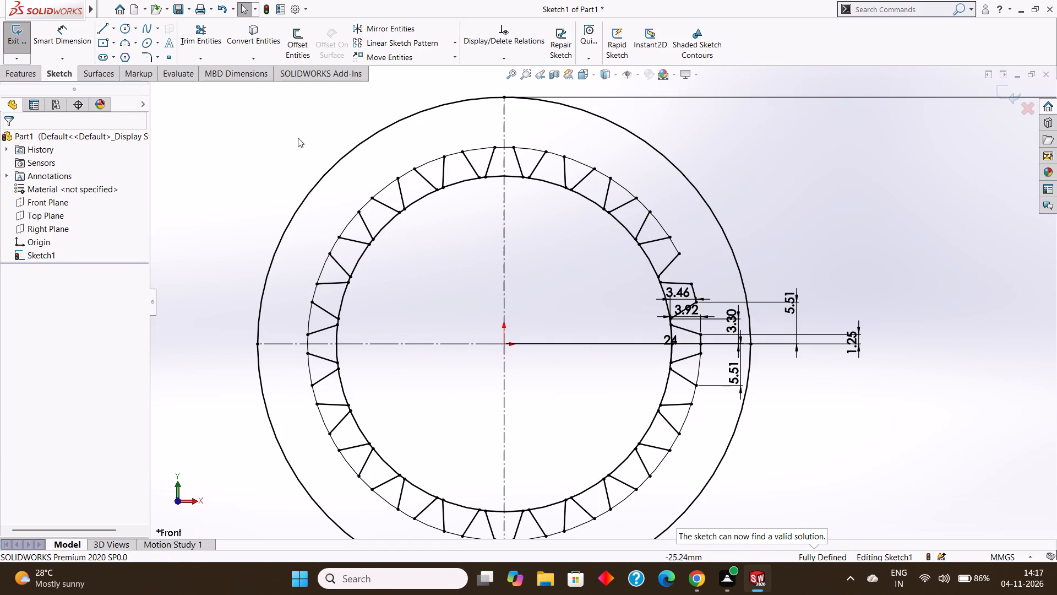
left_click(214, 35)
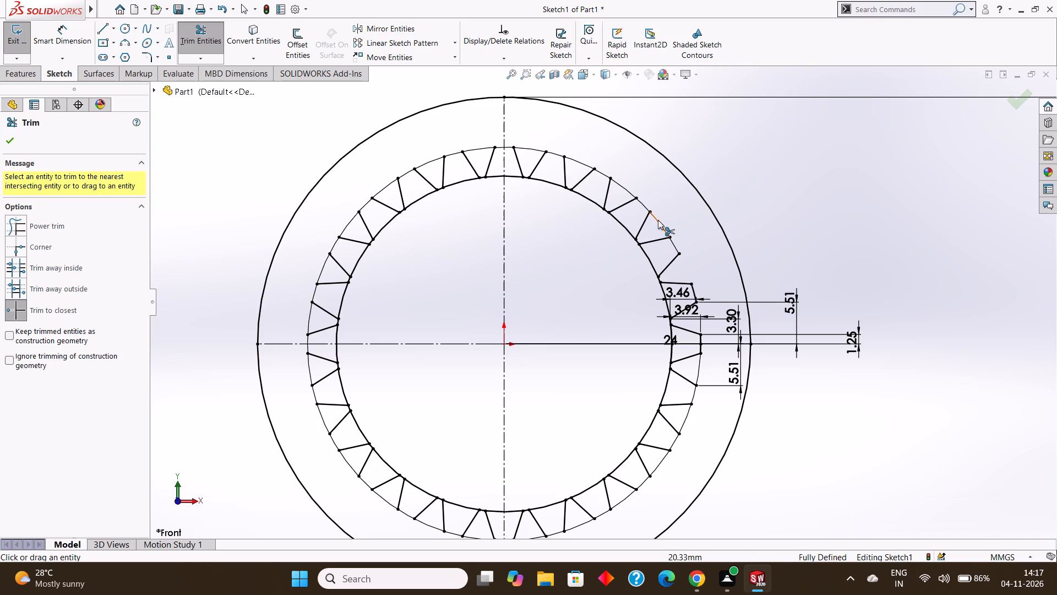
left_click(658, 220)
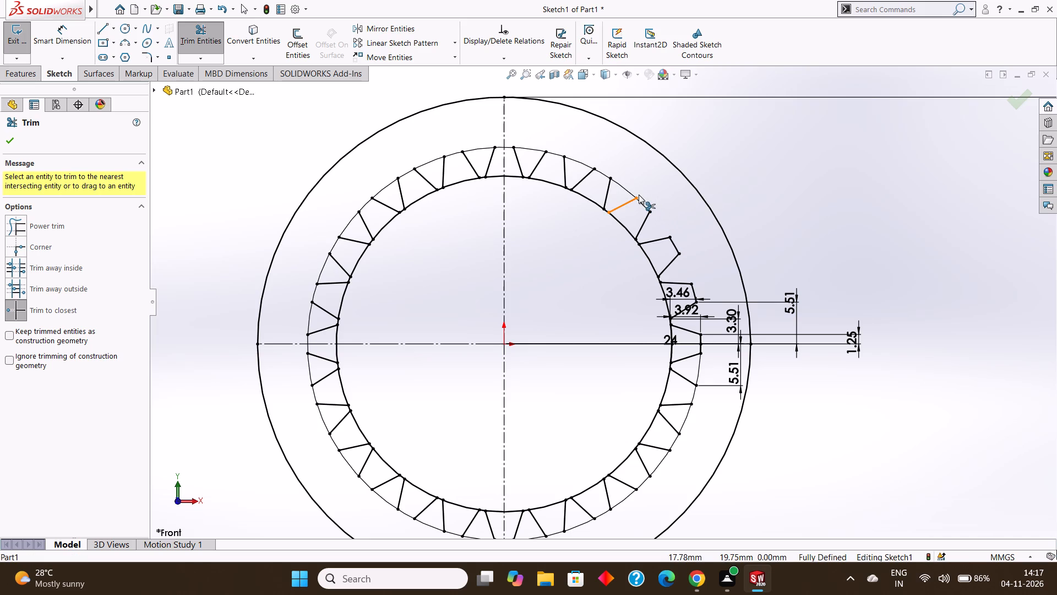
left_click(622, 187)
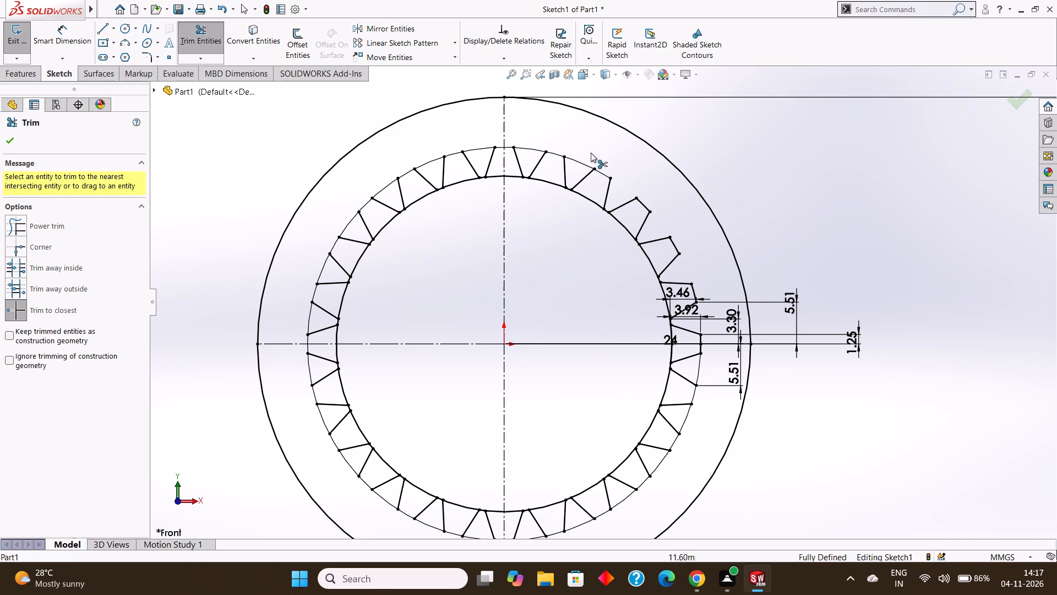
left_click(577, 160)
left_click(532, 148)
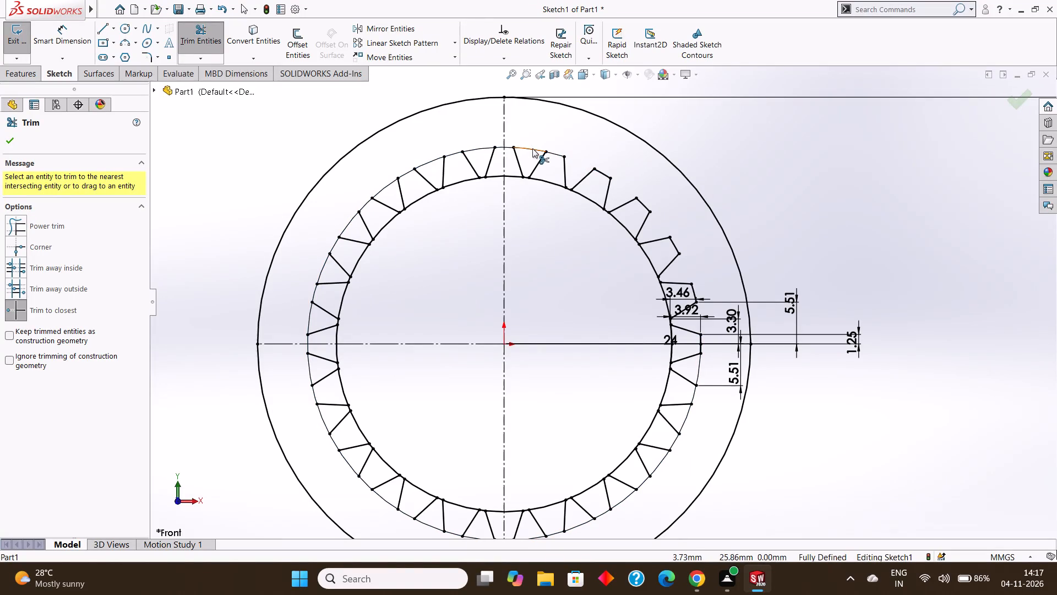
left_click(482, 148)
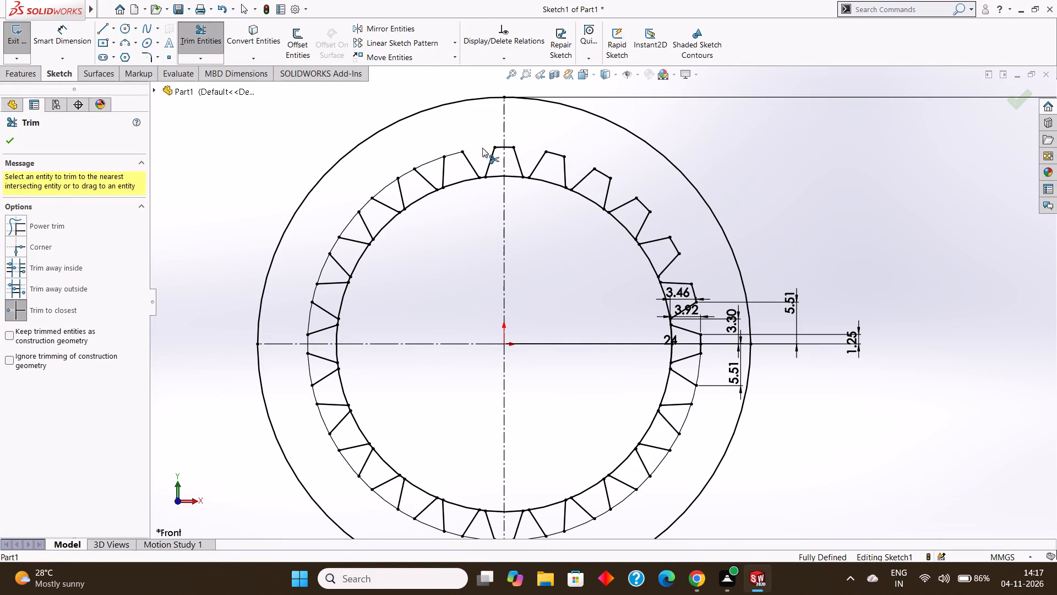
left_click(428, 164)
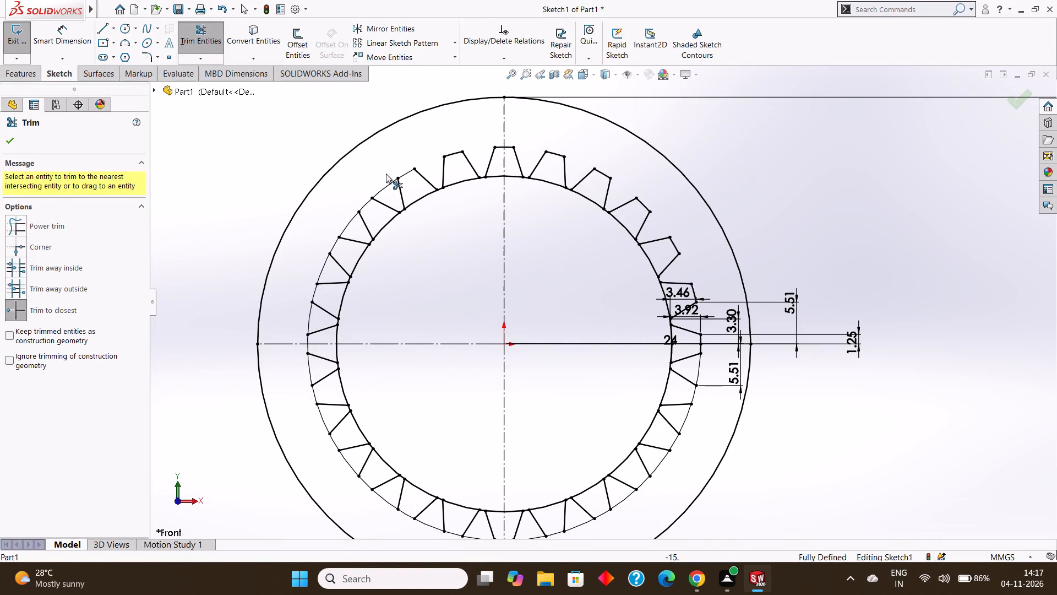
left_click(388, 182)
scroll(388, 182, "up", 2)
scroll(424, 238, "down", 2)
left_click(445, 257)
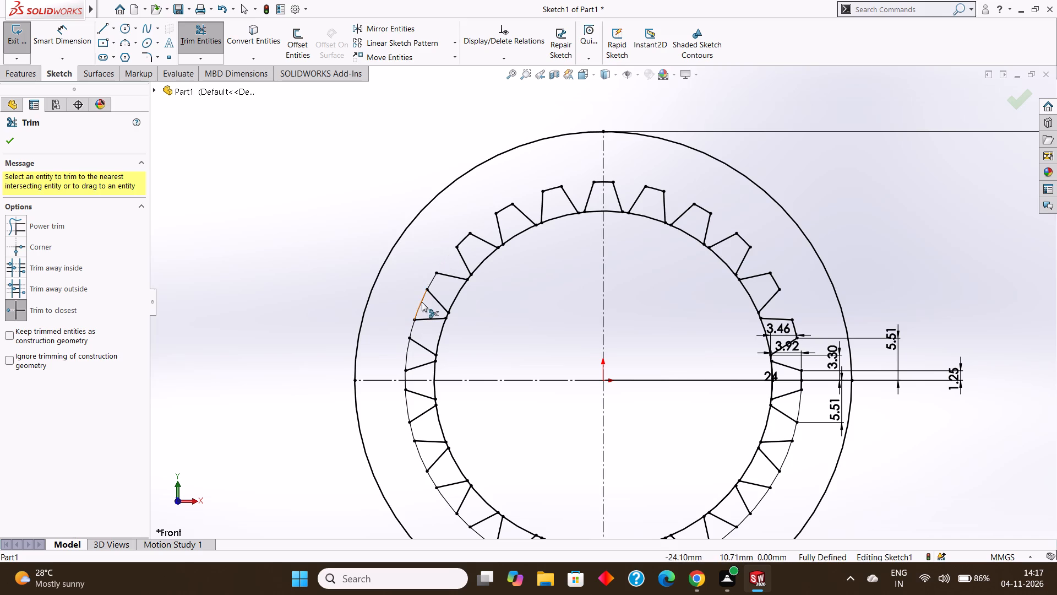
left_click(422, 302)
left_click(409, 348)
Trim away the 52 mm circle's arcs in all gaps between teeth around the lower half of the ring.
scroll(409, 348, "up", 2)
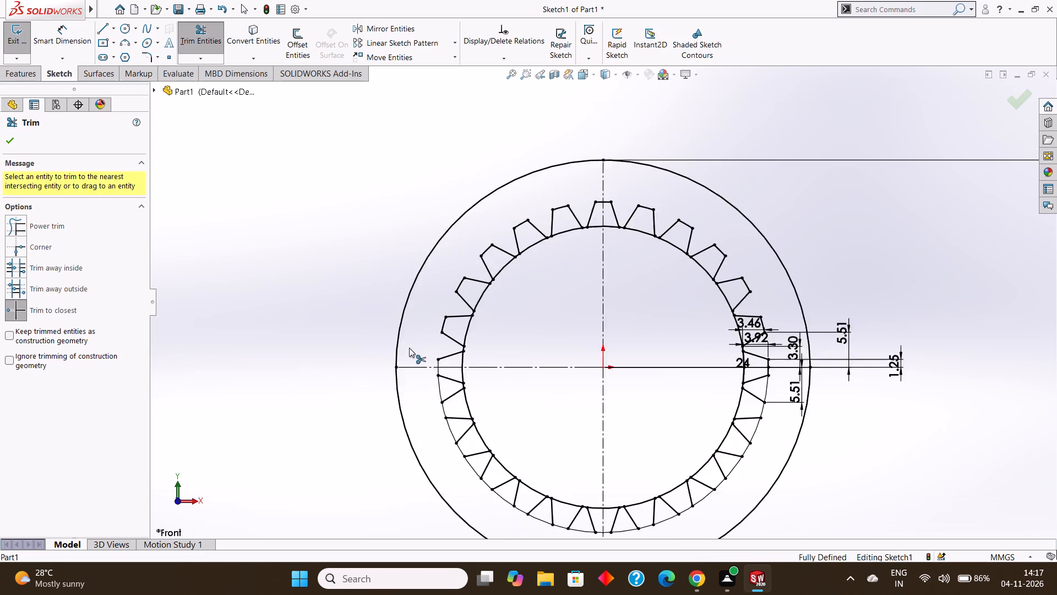
scroll(466, 378, "down", 3)
left_click(491, 355)
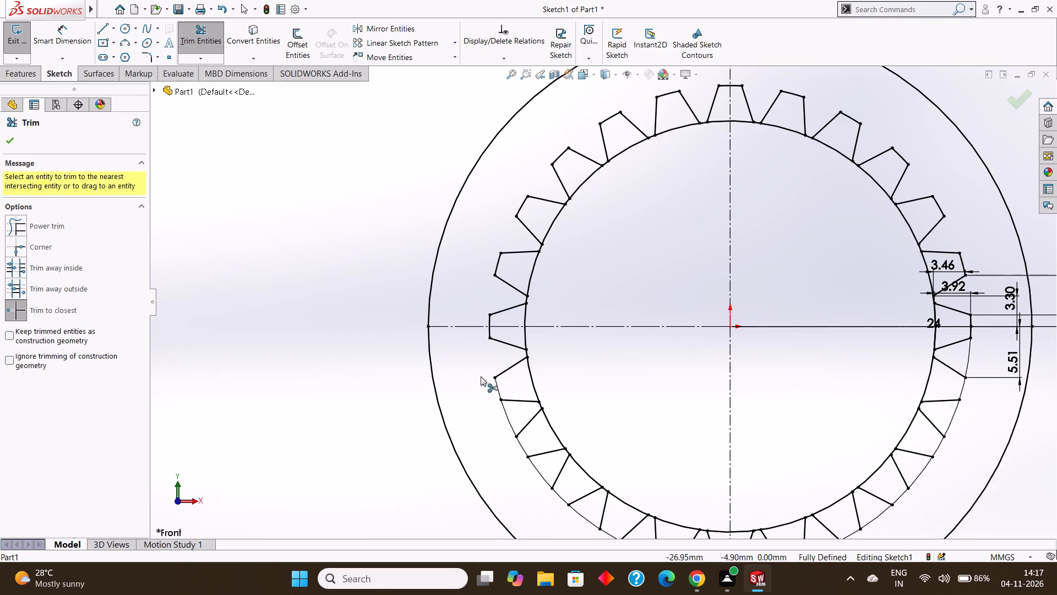
left_click(506, 413)
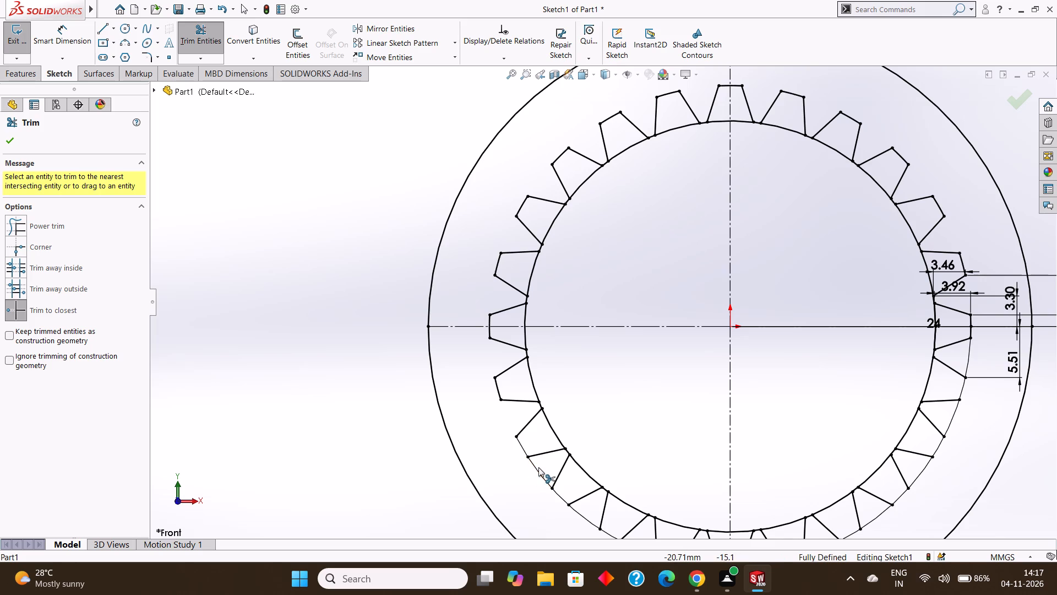
left_click(537, 468)
scroll(539, 467, "up", 1)
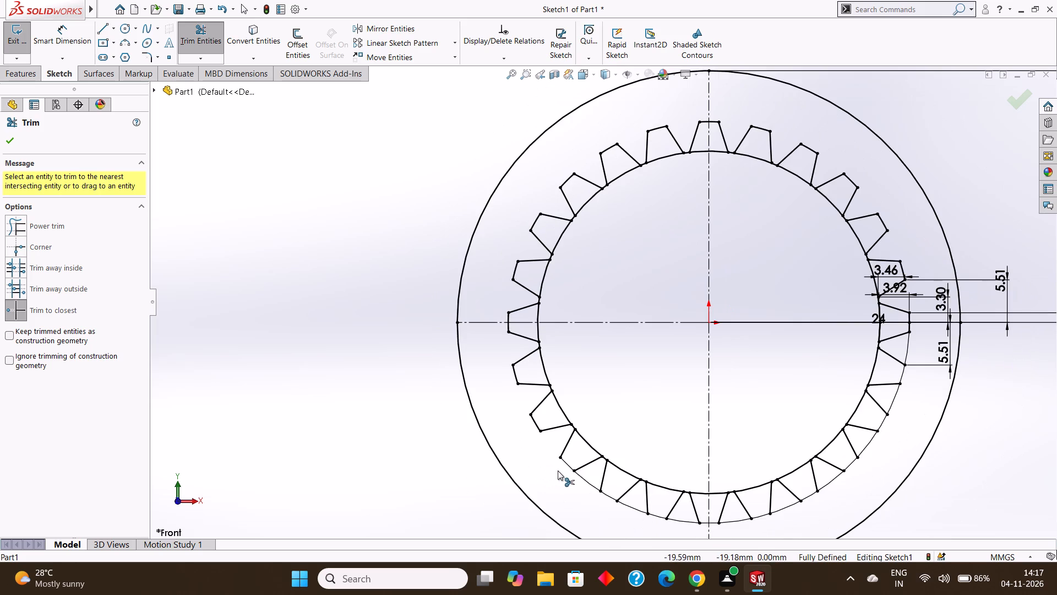
left_click(584, 479)
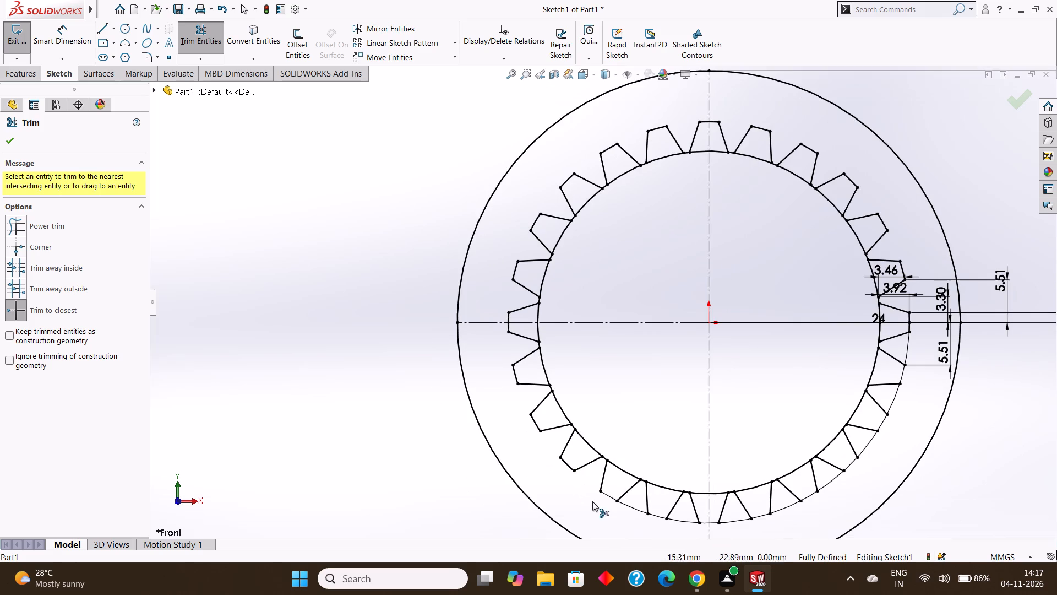
left_click(629, 504)
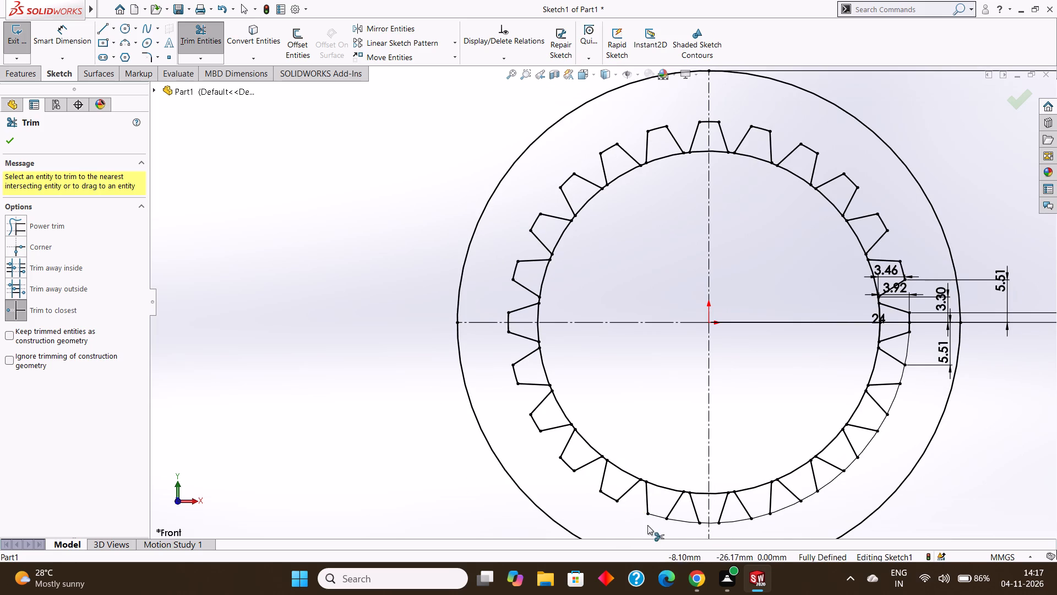
left_click(682, 521)
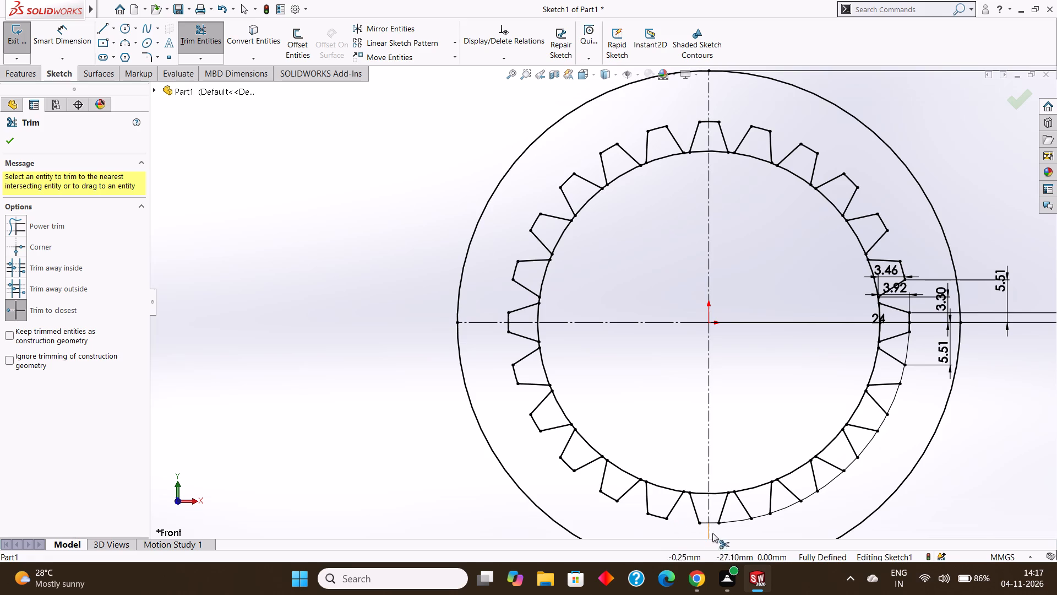
left_click(742, 521)
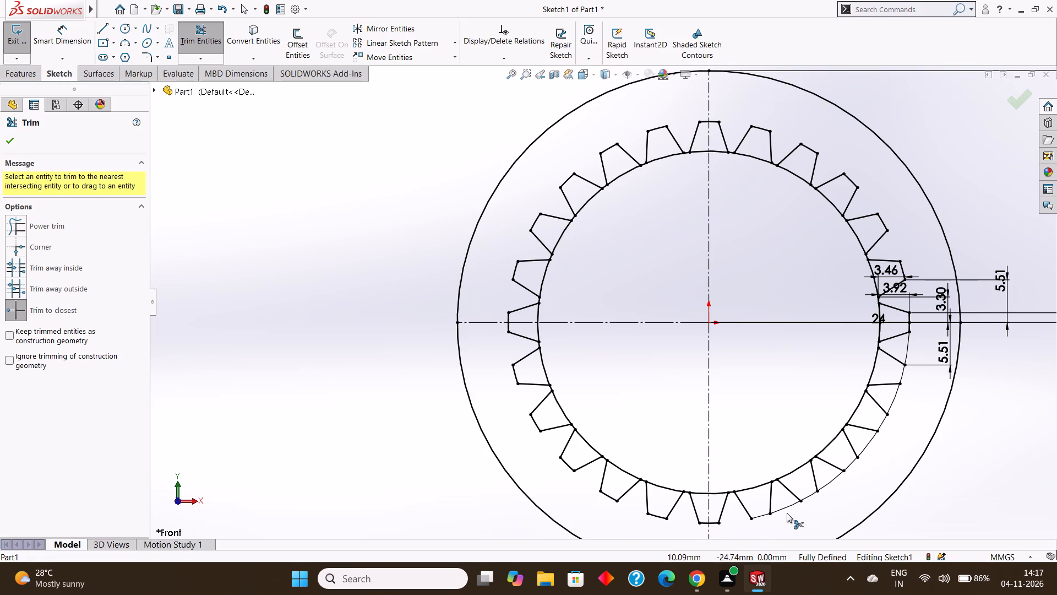
left_click(788, 506)
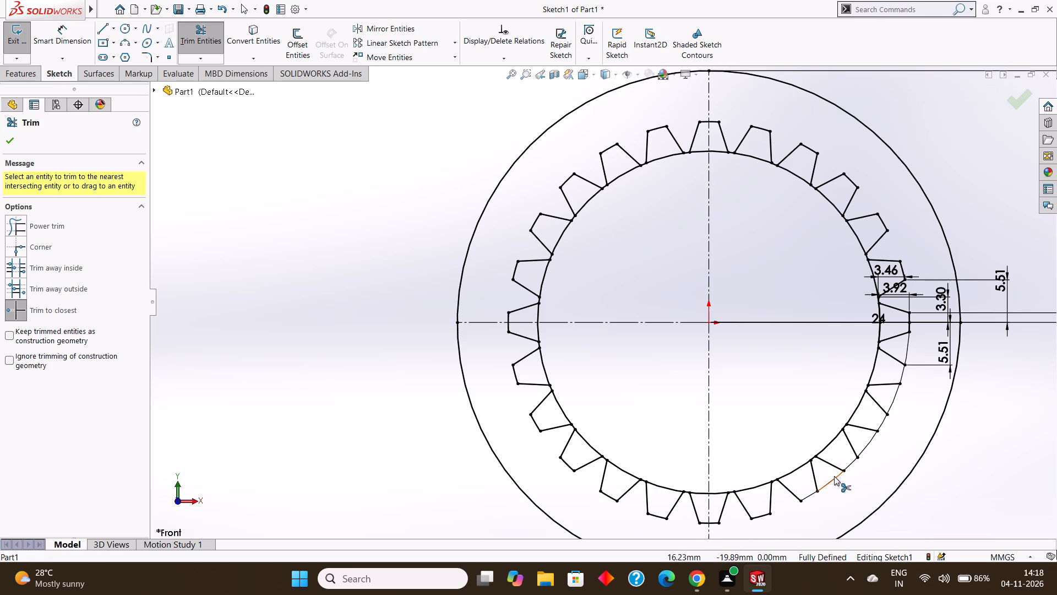
left_click(834, 476)
left_click(865, 445)
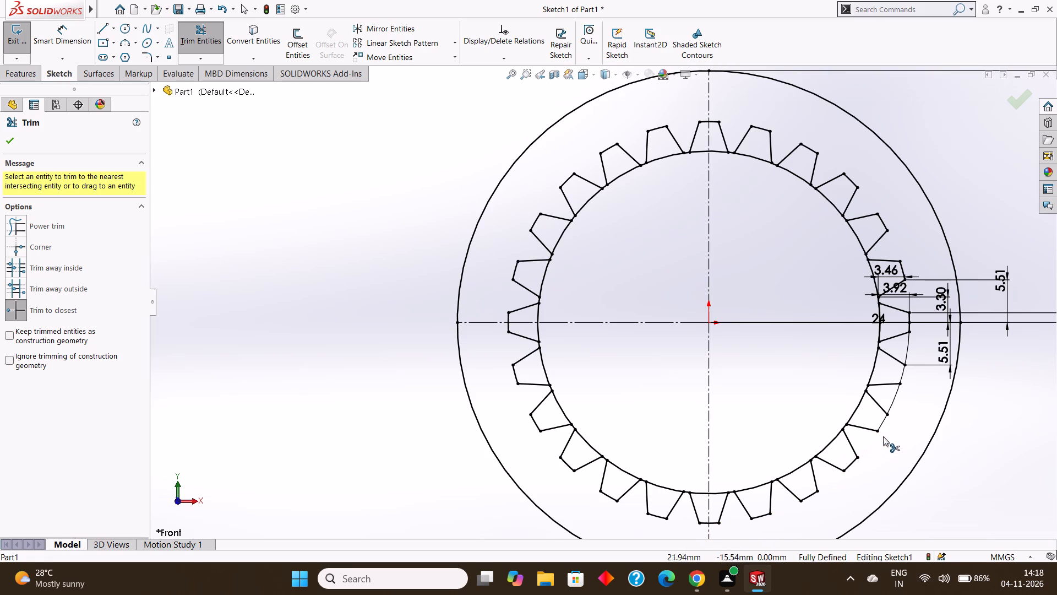
left_click(895, 402)
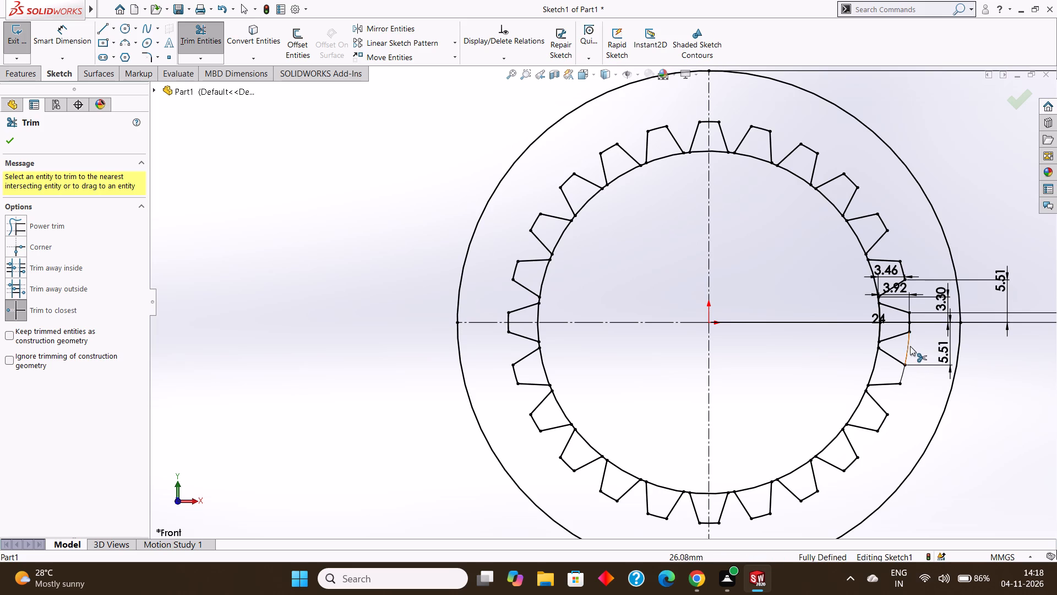
left_click(909, 346)
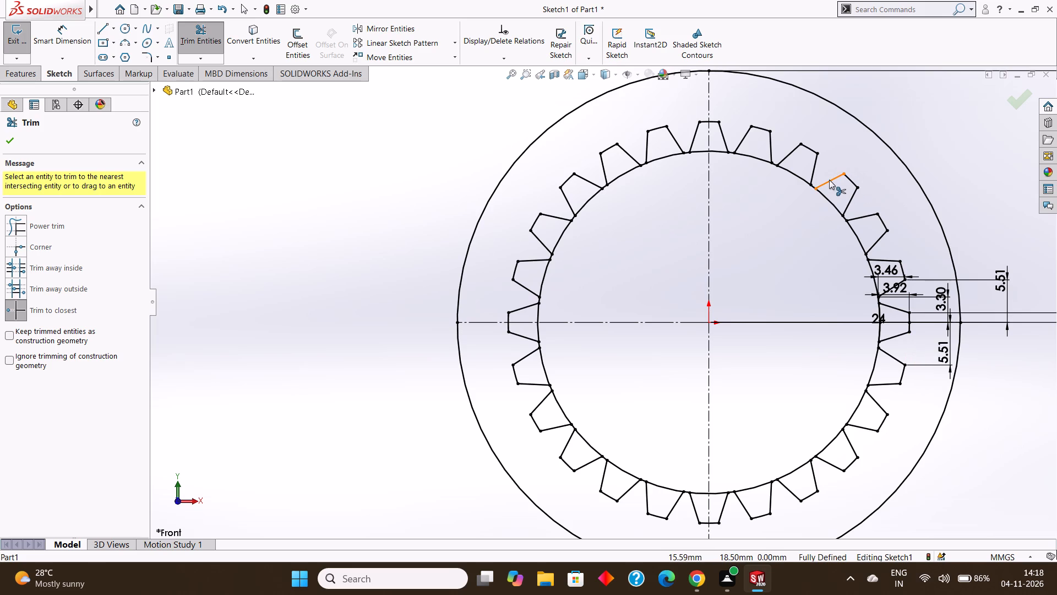
Trim away the 44.38 mm circle's arcs across the tooth bases, counterclockwise from just right of the top tooth through the leftmost tooth.
left_click(744, 156)
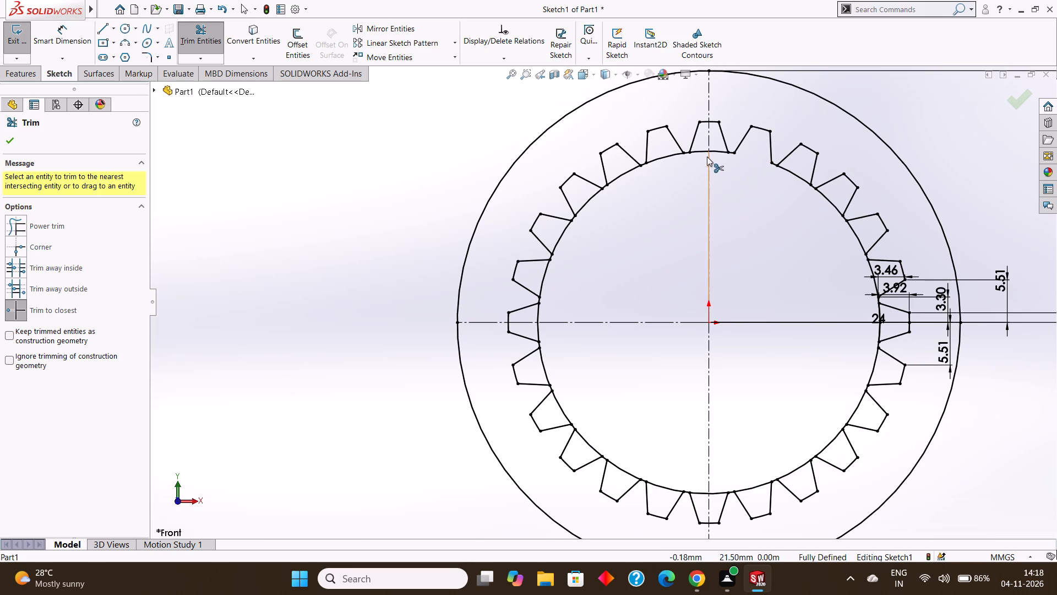
left_click(720, 152)
left_click(698, 152)
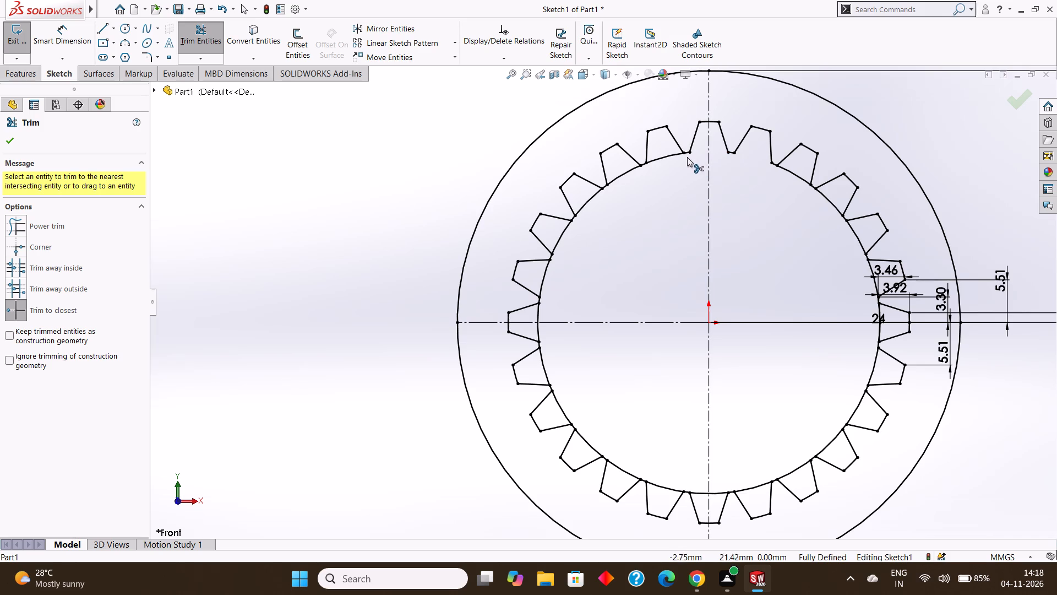
left_click(666, 155)
left_click(630, 171)
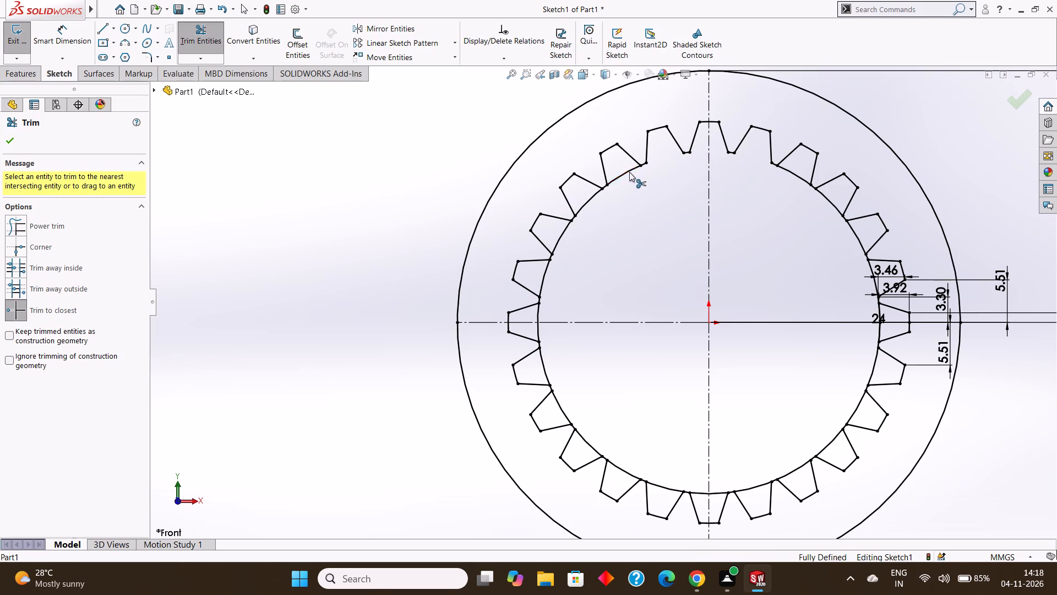
left_click(595, 195)
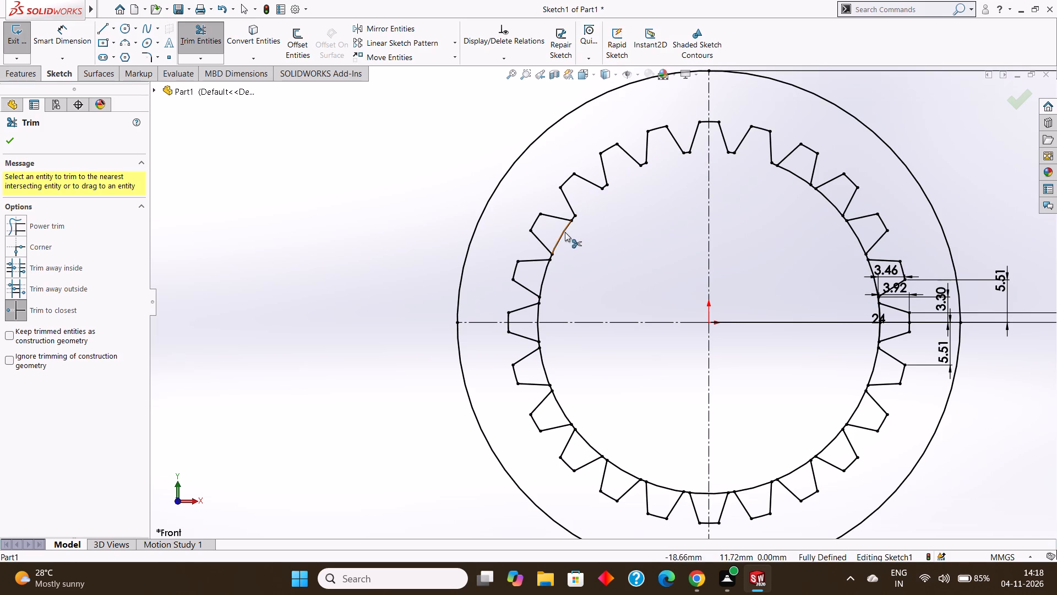
left_click(565, 232)
left_click(546, 272)
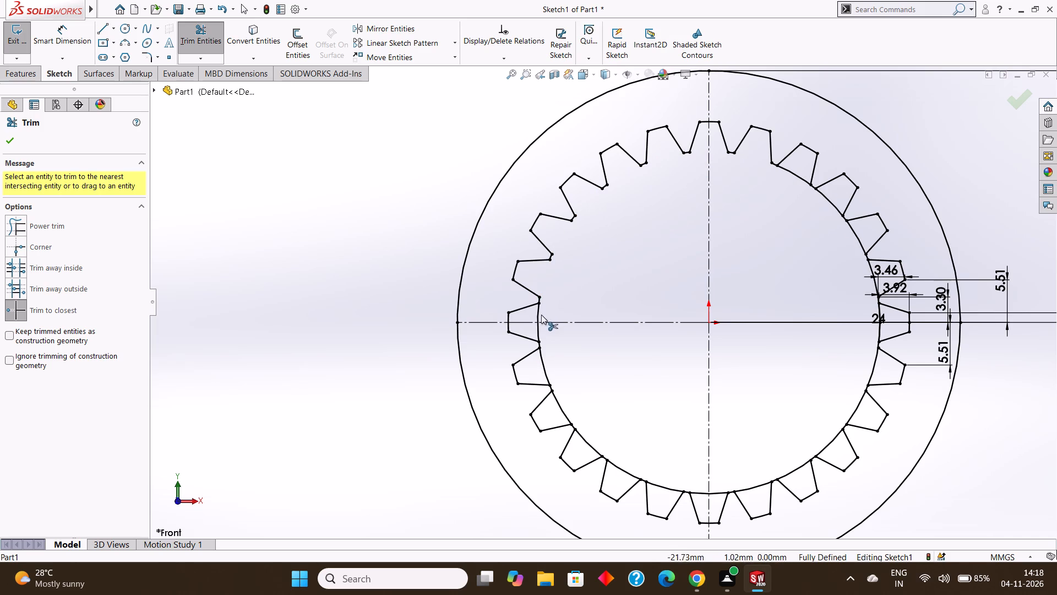
left_click(537, 312)
left_click(538, 327)
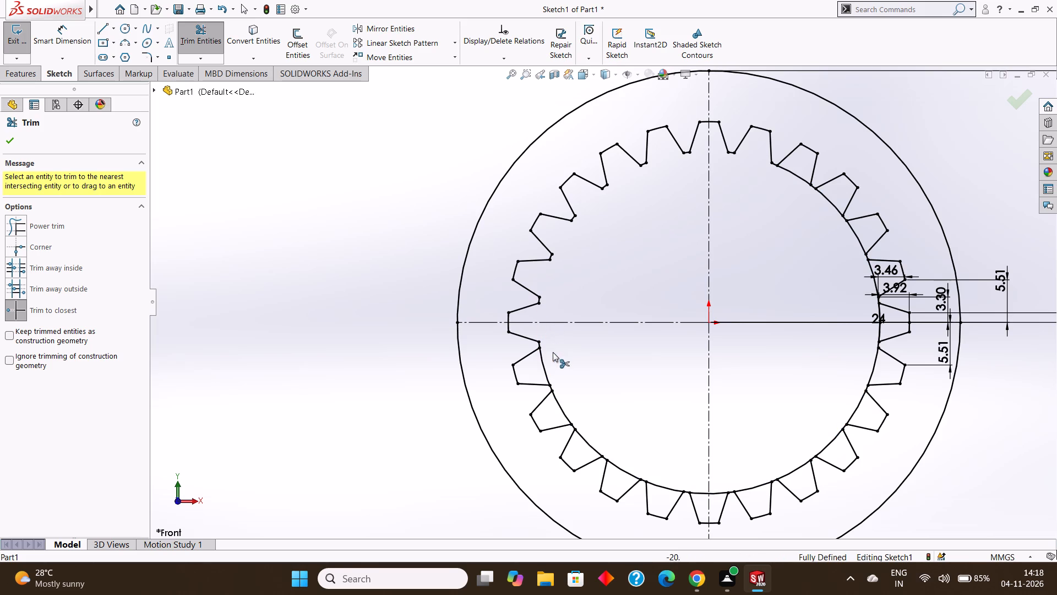
Trim away the 44.38 mm circle's arcs across the bases of the teeth around the lower half of the ring.
left_click(543, 360)
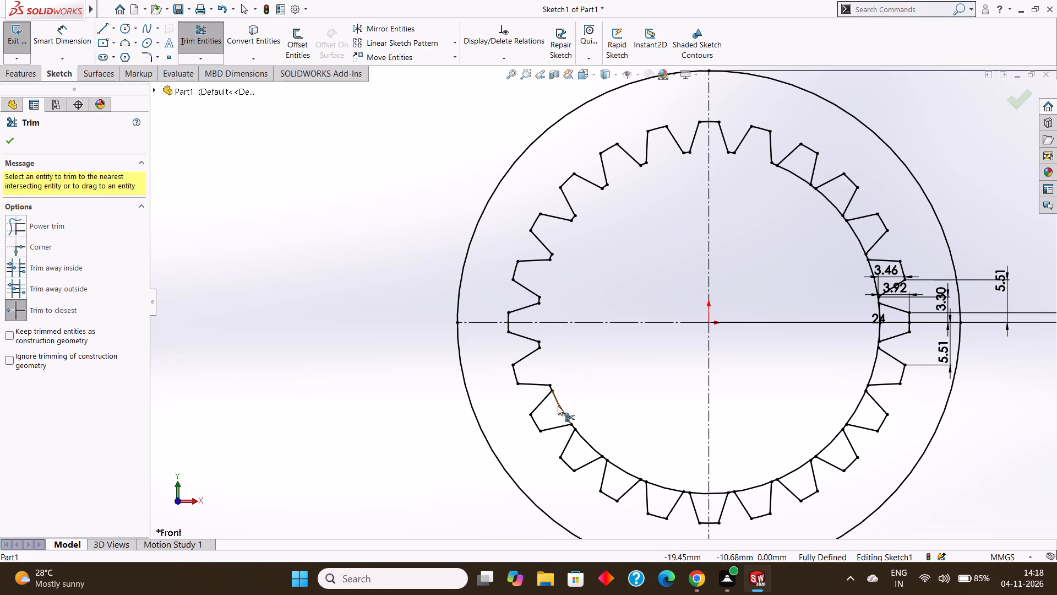
left_click(558, 405)
left_click(584, 437)
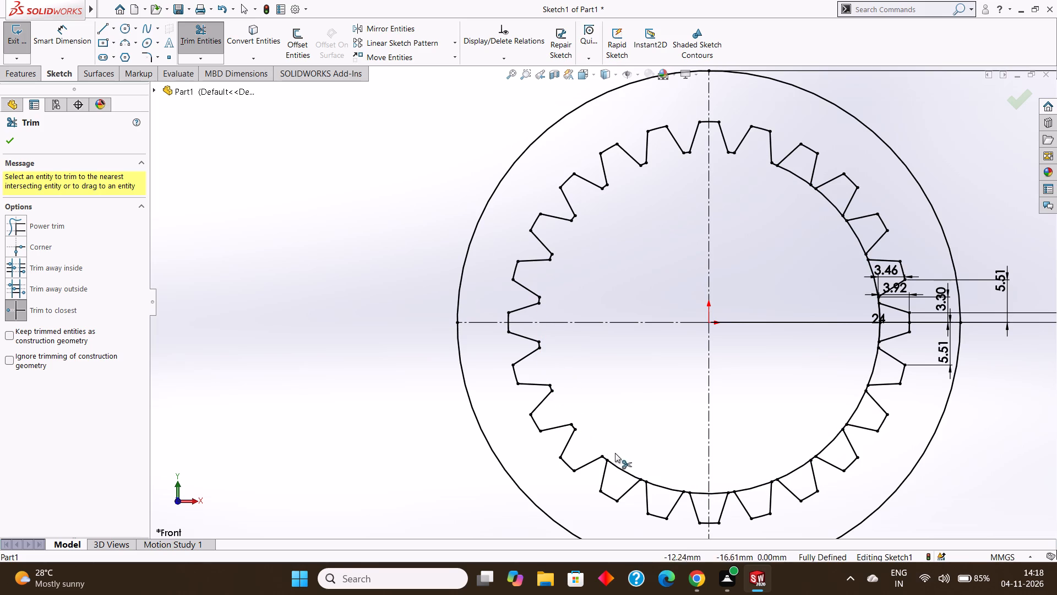
left_click(618, 468)
left_click(657, 484)
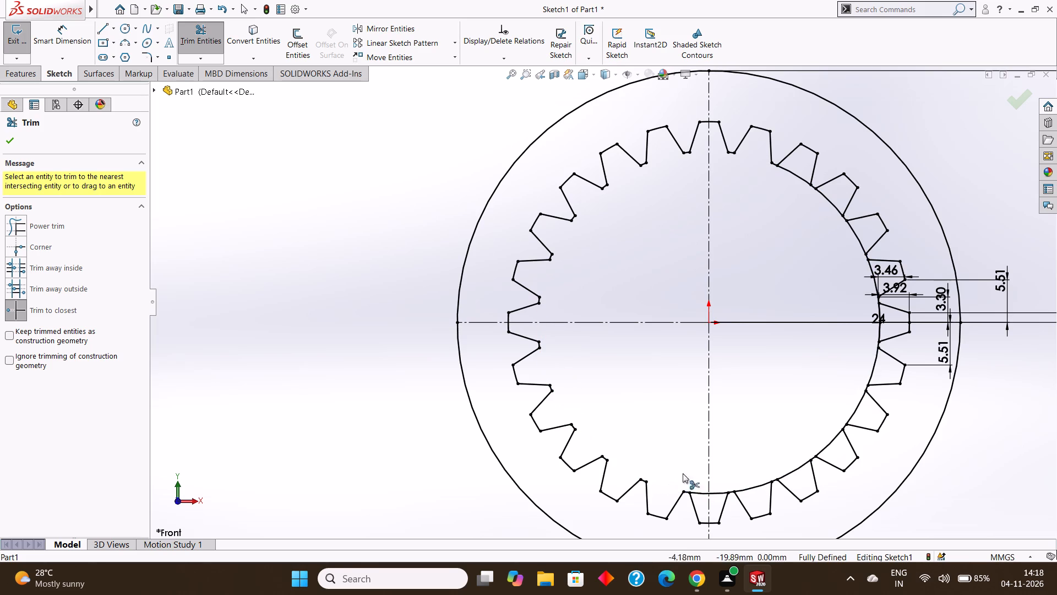
left_click(698, 492)
left_click(718, 492)
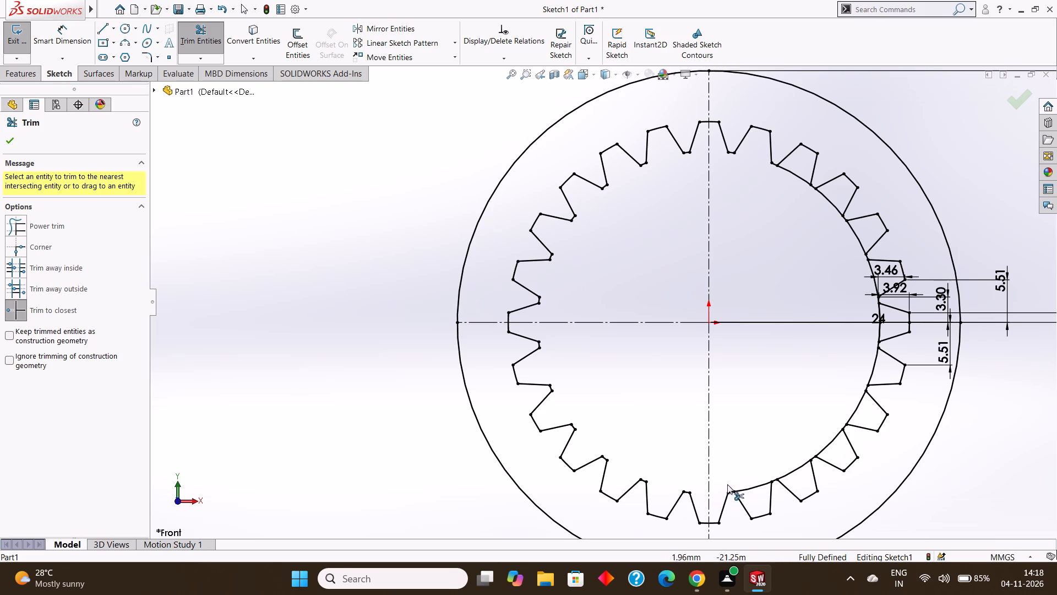
left_click(753, 488)
left_click(794, 472)
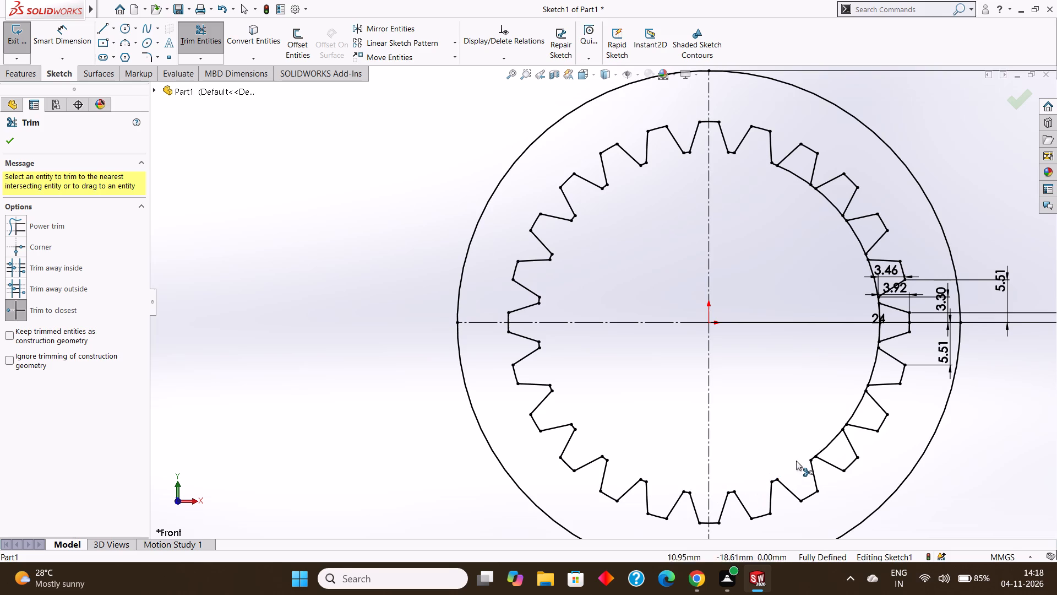
left_click(829, 445)
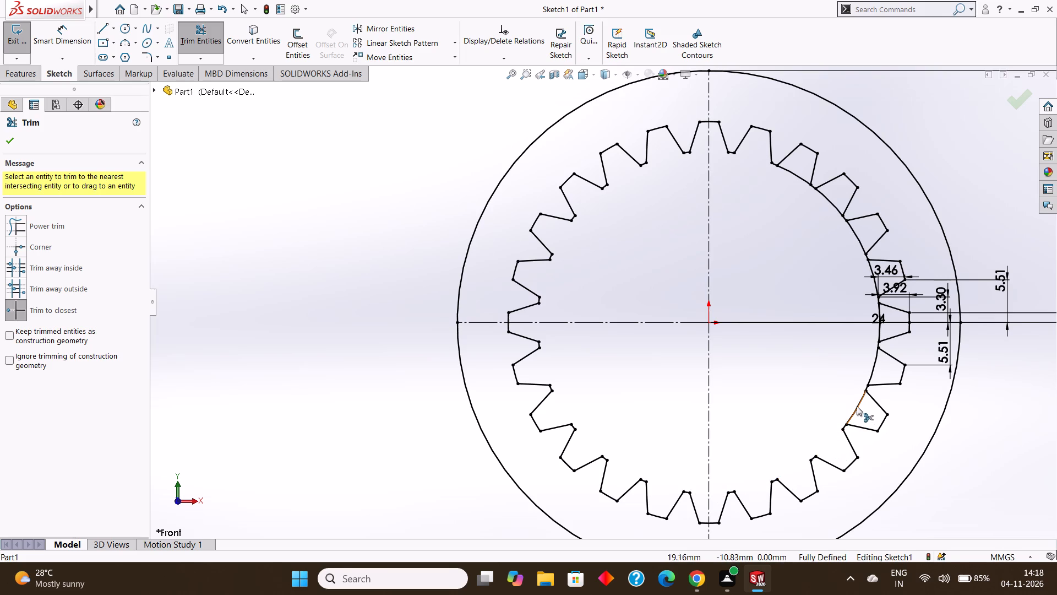
left_click(857, 406)
left_click(874, 368)
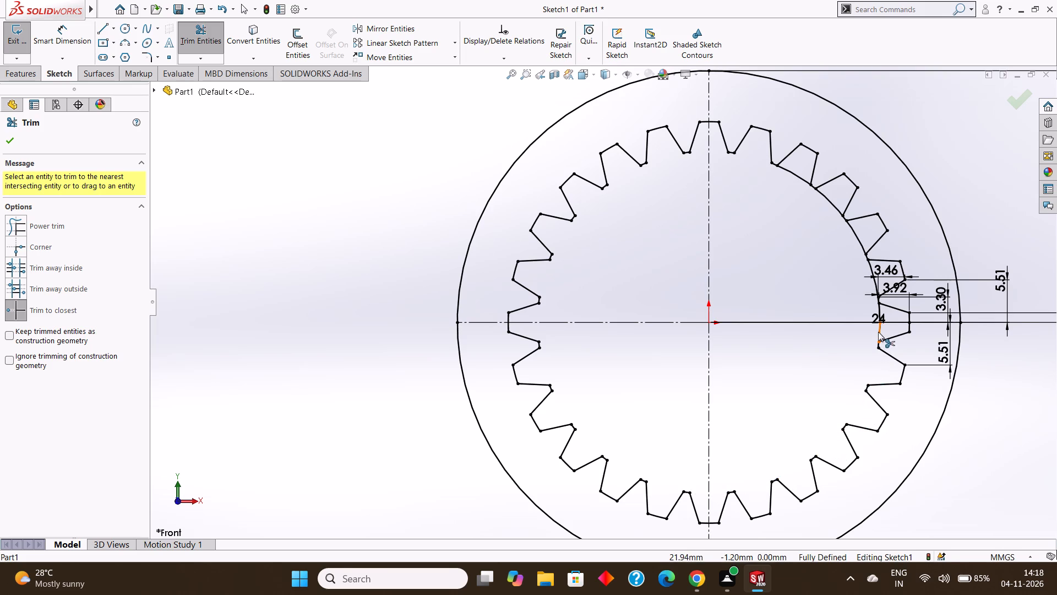
Trim away the remaining 44.38 mm circle arcs across the tooth bases, from the rightmost tooth up through the upper-right teeth.
left_click(878, 332)
scroll(881, 311, "down", 3)
left_click(825, 309)
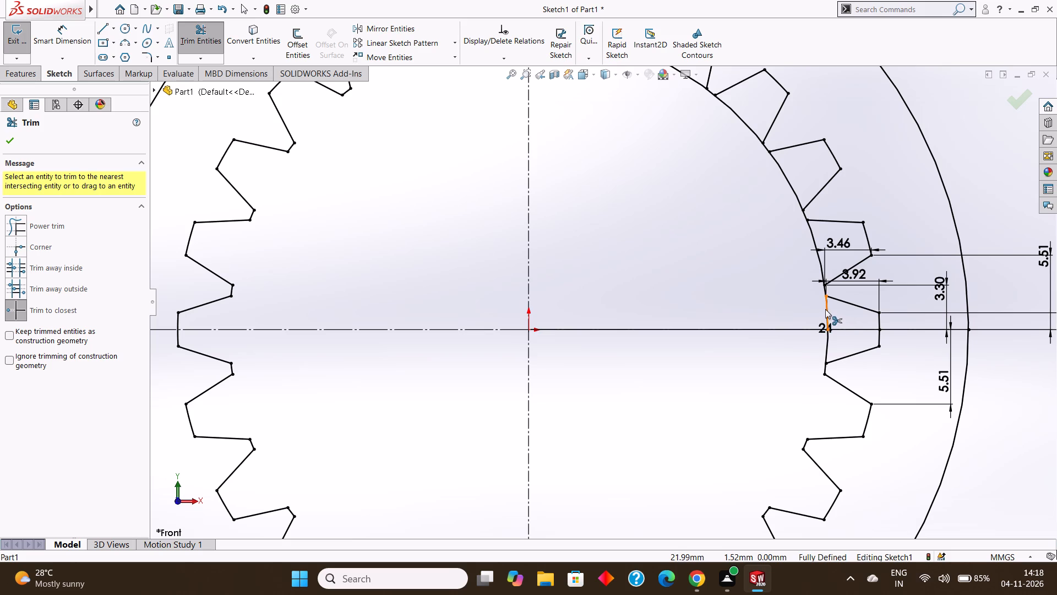
left_click(818, 261)
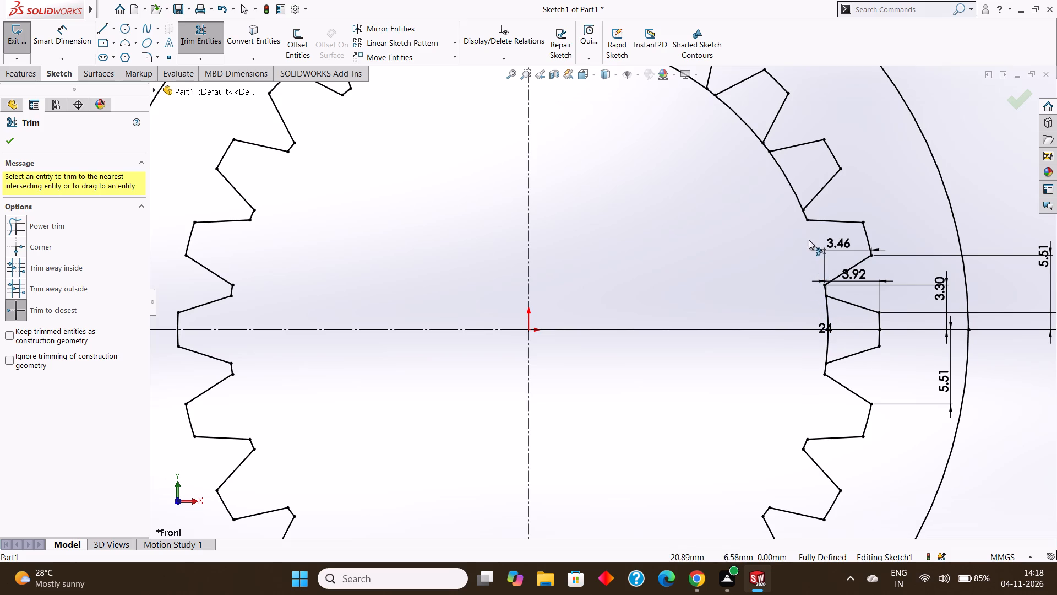
left_click(786, 180)
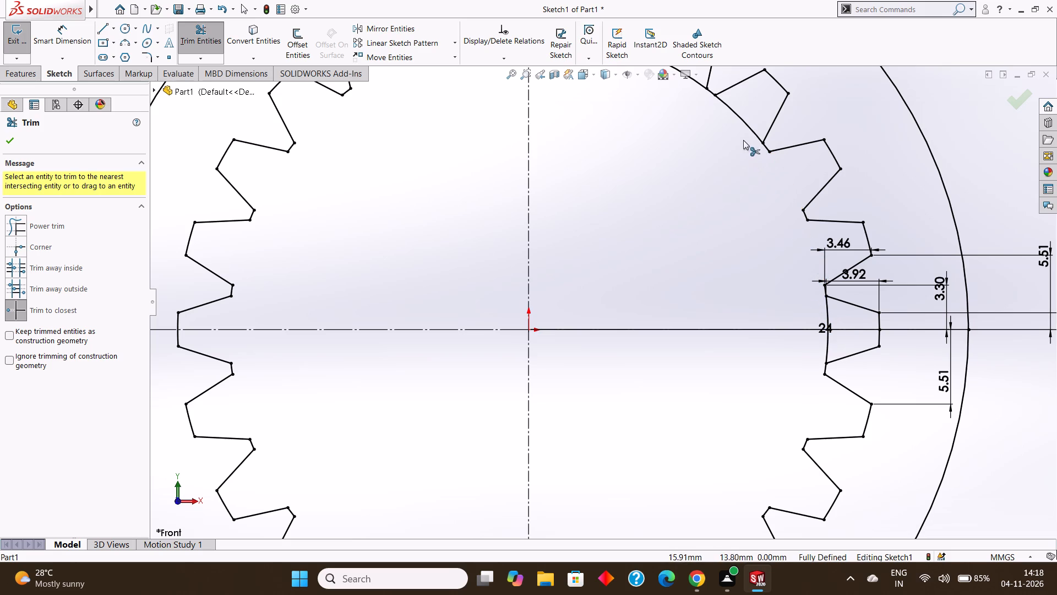
left_click(741, 118)
scroll(726, 123, "up", 1)
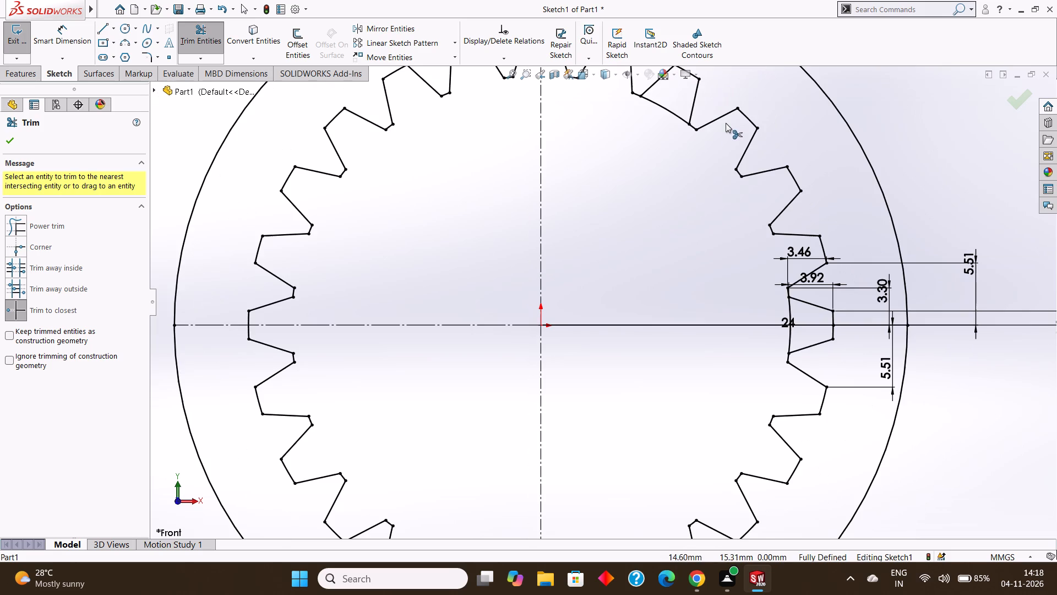
left_click(672, 110)
scroll(665, 115, "up", 3)
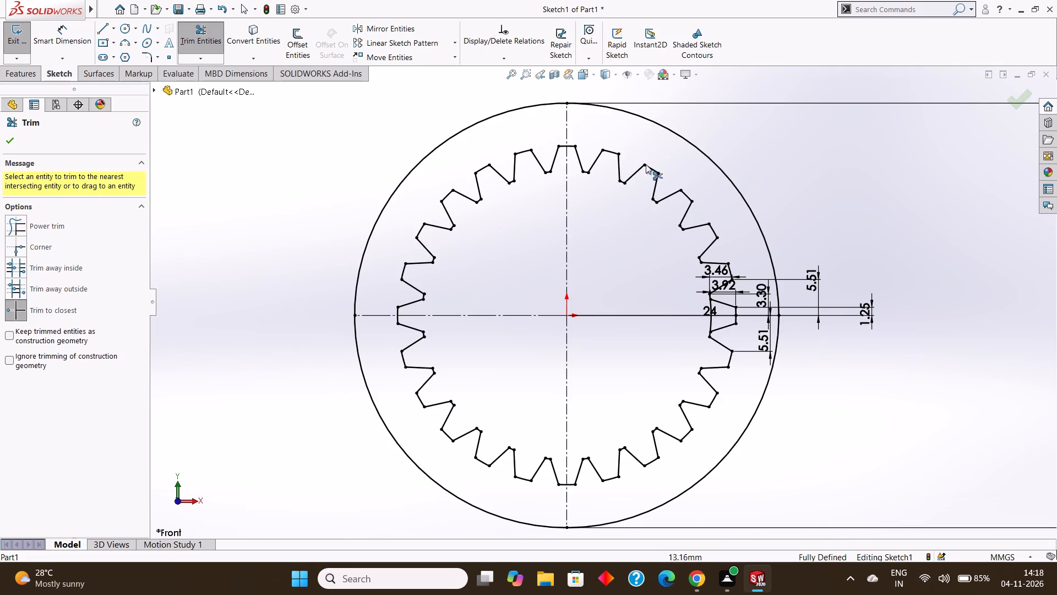
scroll(604, 237, "up", 1)
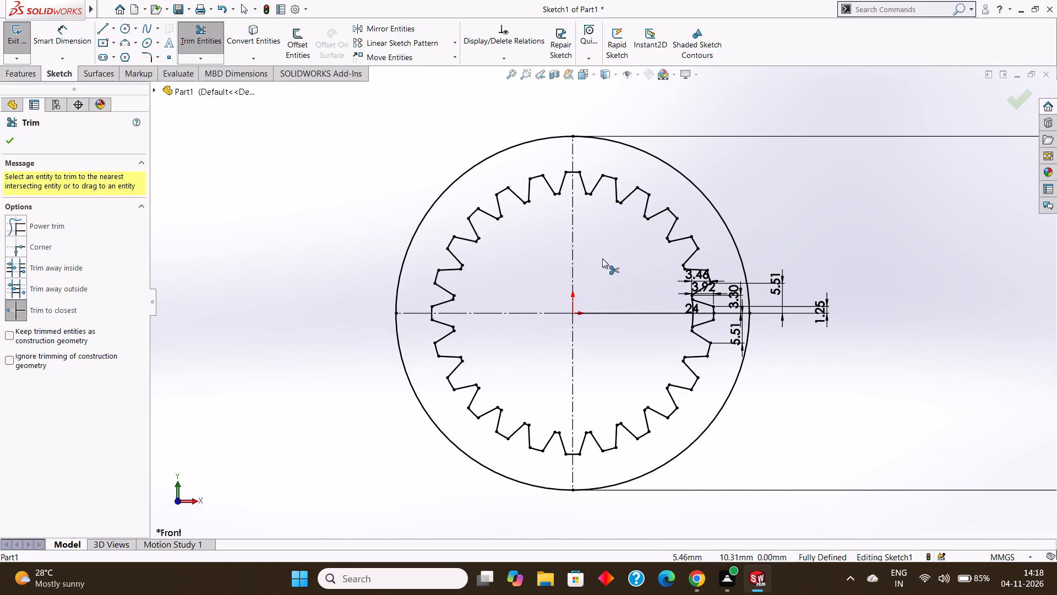
key("Escape")
Examine the trimmed toothed profile inside the 65.2 mm circle for leftover arcs or gaps.
scroll(602, 262, "down", 1)
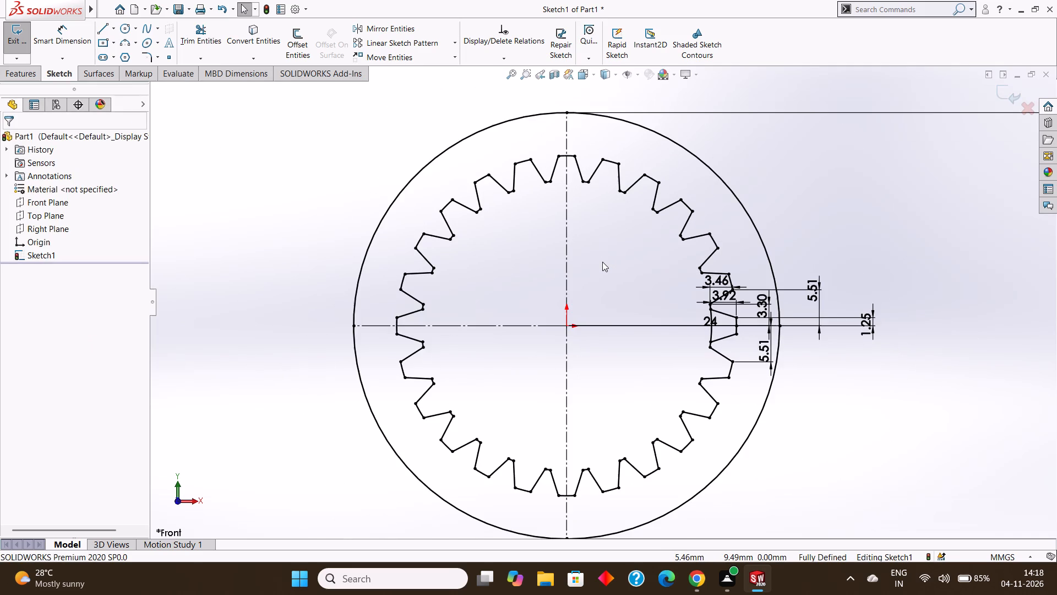
scroll(609, 261, "up", 1)
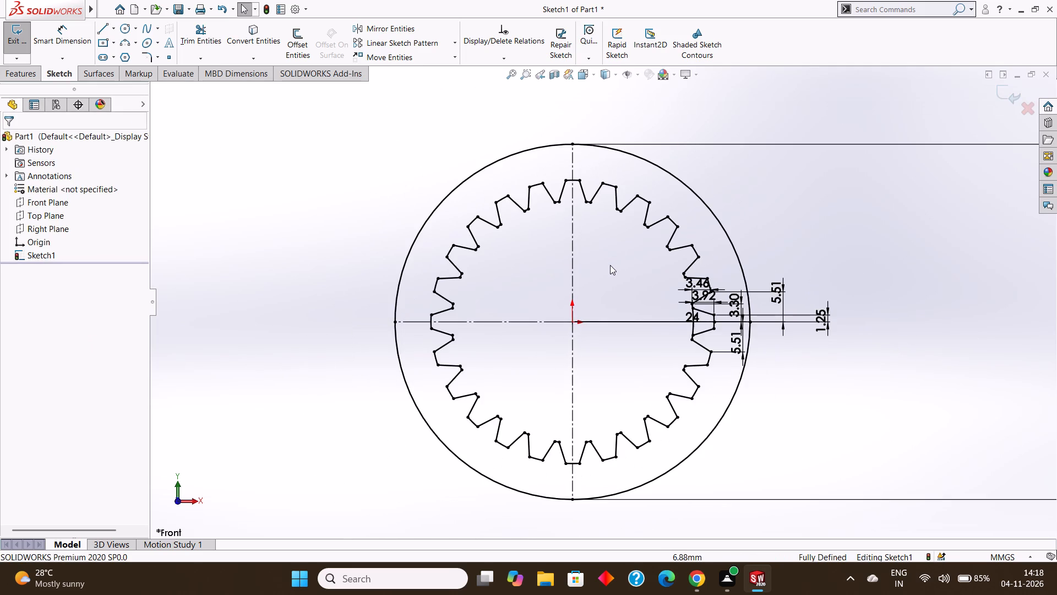
scroll(610, 267, "down", 1)
scroll(611, 272, "up", 4)
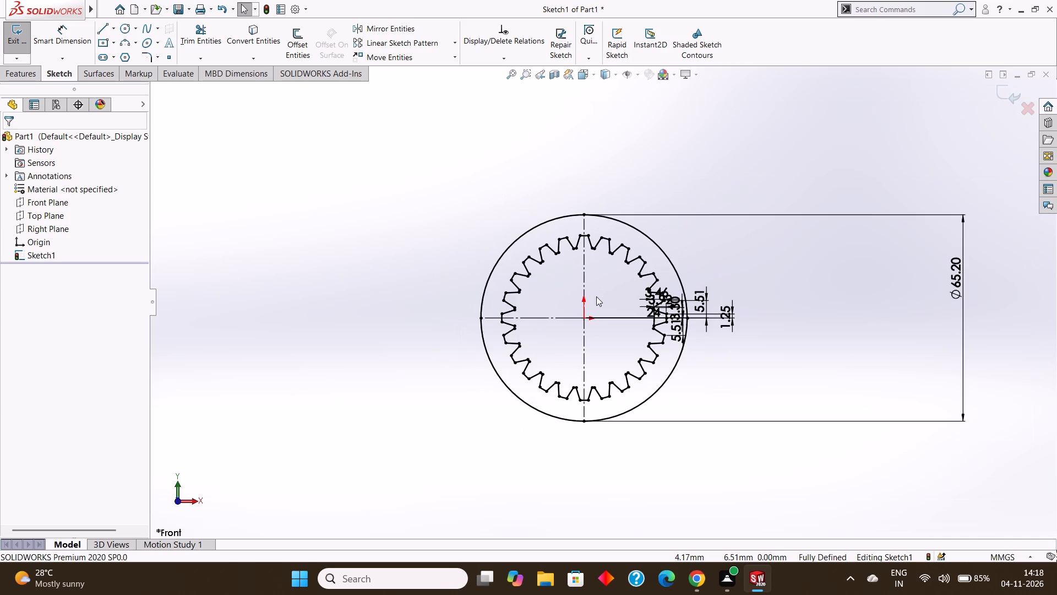
scroll(599, 300, "down", 1)
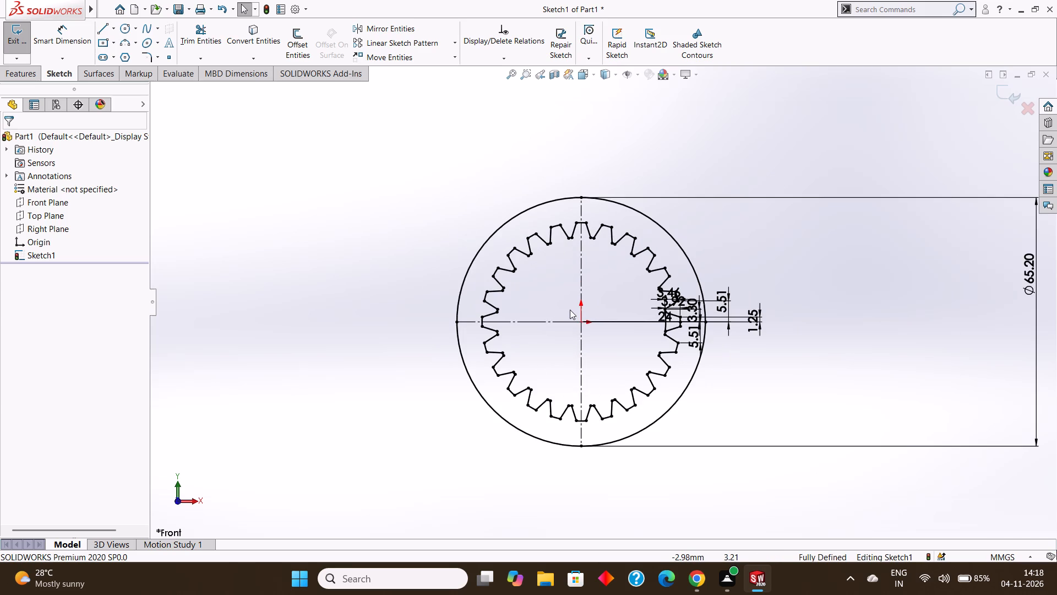
scroll(570, 310, "down", 1)
scroll(552, 267, "down", 6)
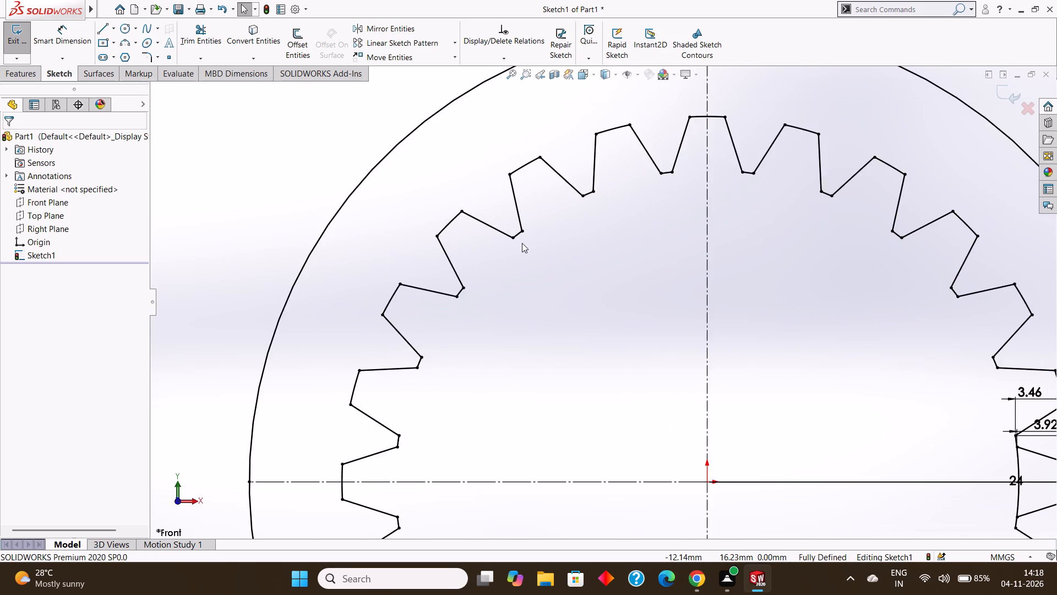
scroll(522, 243, "down", 3)
scroll(541, 281, "up", 11)
scroll(591, 316, "up", 1)
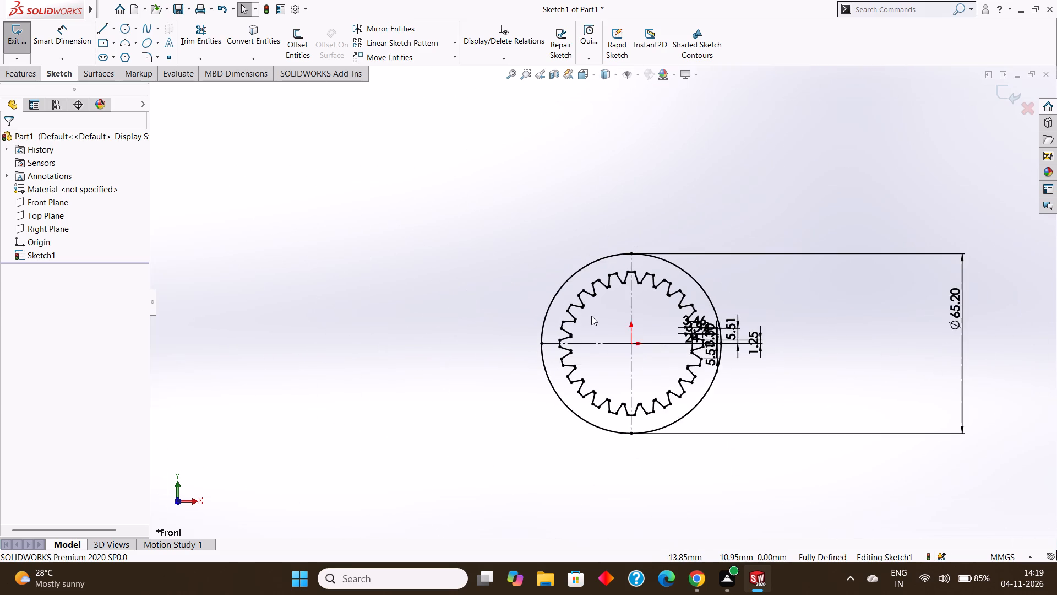
scroll(600, 337, "up", 2)
scroll(607, 348, "down", 1)
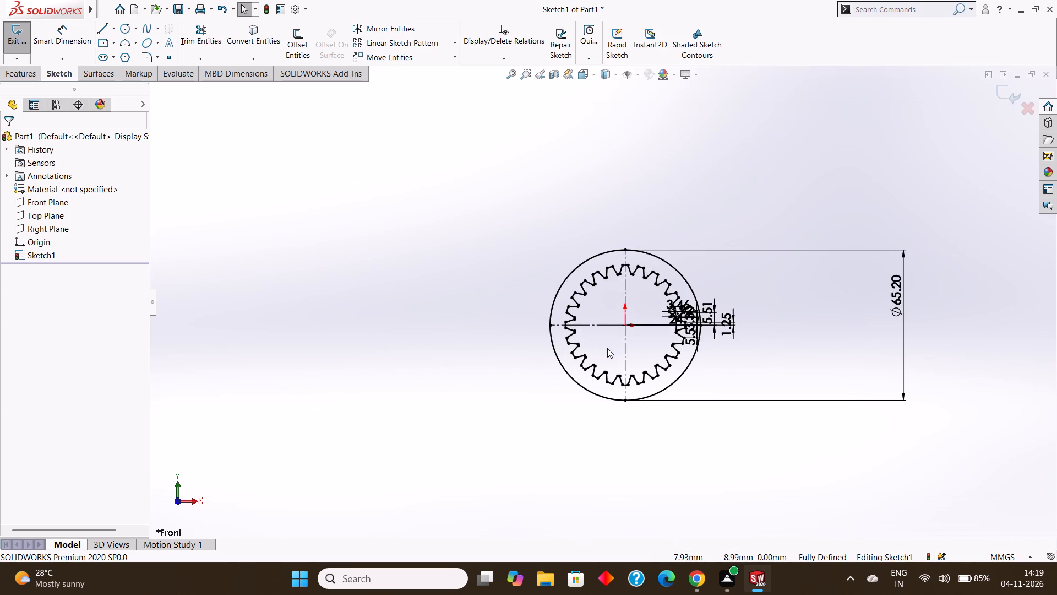
scroll(607, 348, "down", 1)
scroll(609, 350, "up", 1)
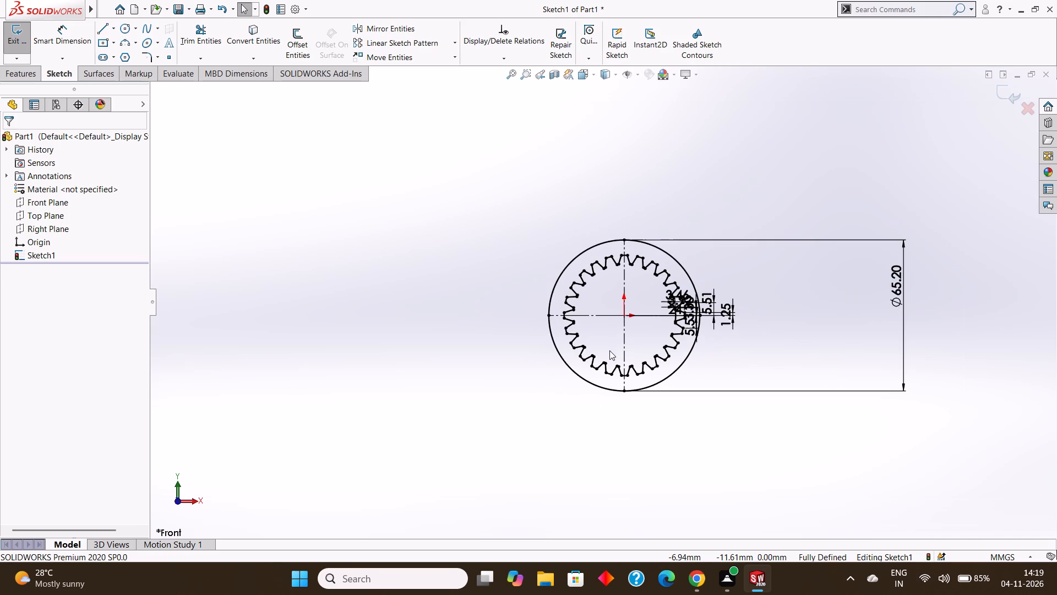
scroll(618, 355, "up", 1)
scroll(668, 361, "down", 1)
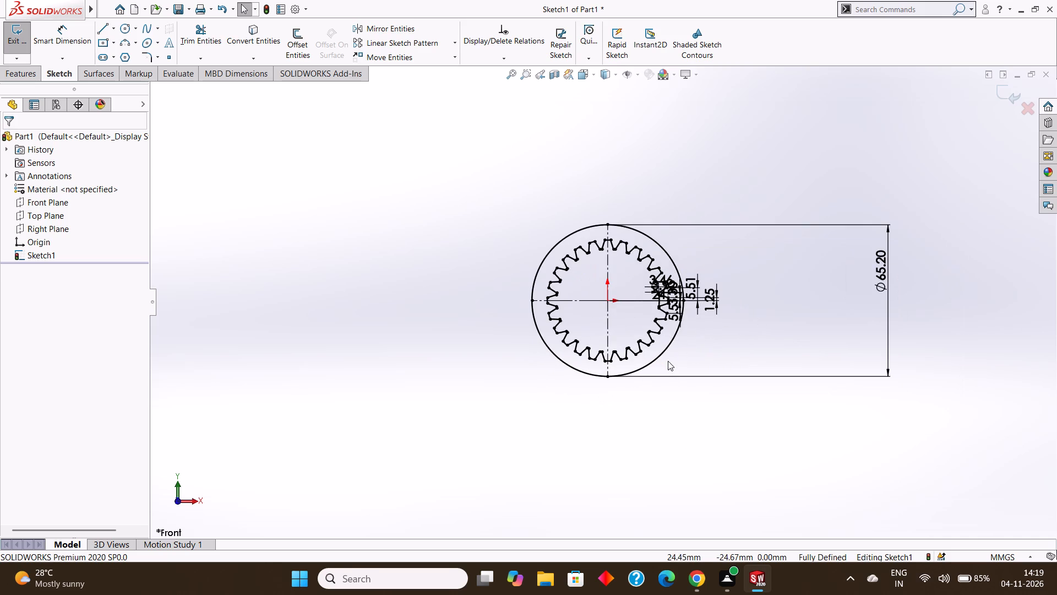
Extrude the region between the 65.2 mm circle and the toothed profile to a depth of 24 mm using Mid Plane.
left_click(30, 68)
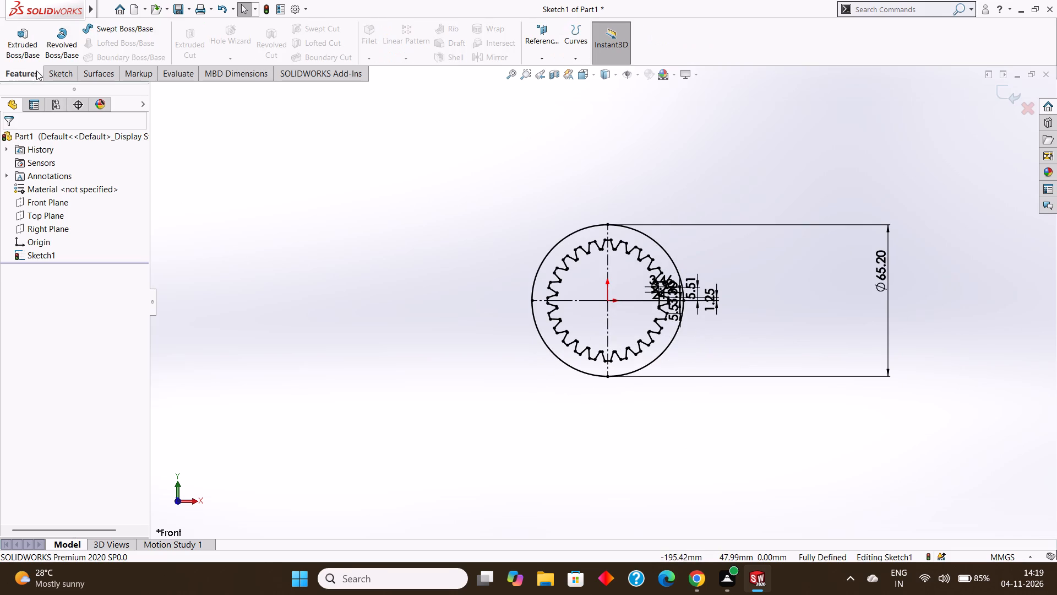
left_click(28, 45)
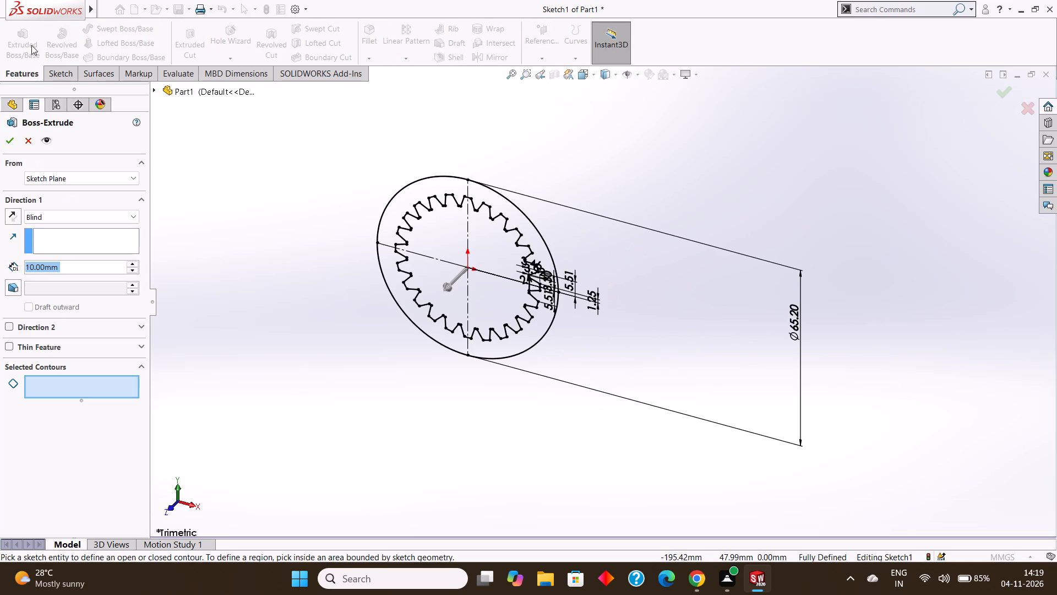
left_click(57, 214)
left_click(50, 273)
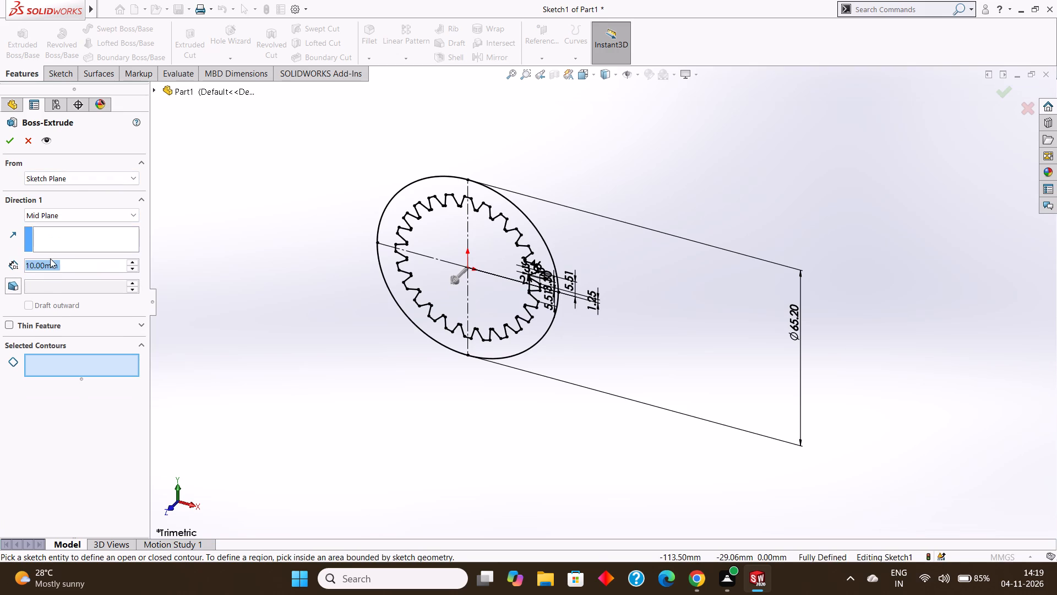
left_click(404, 199)
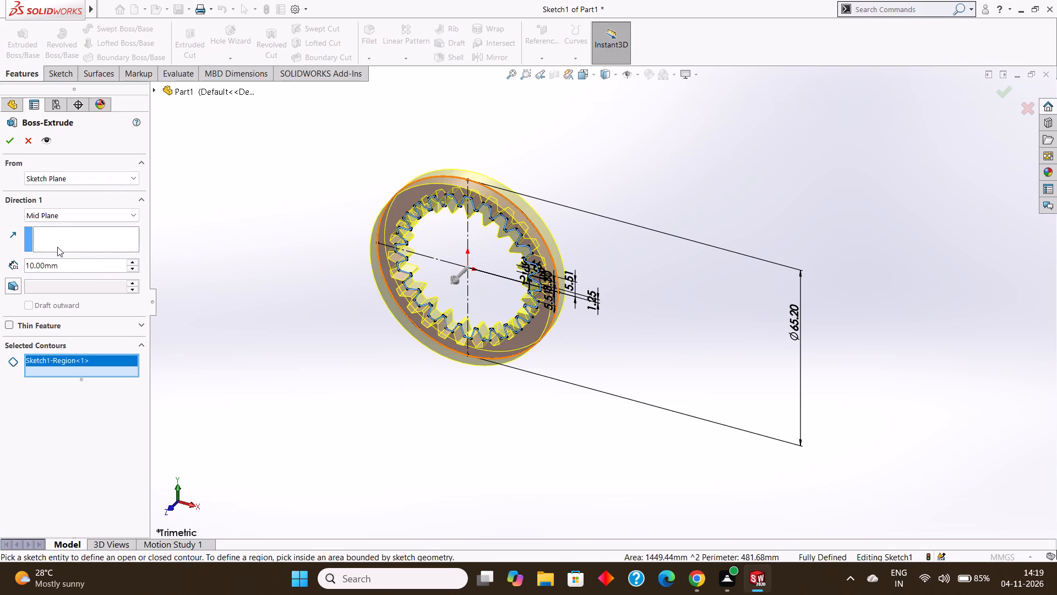
left_click(78, 267)
left_click_drag(133, 269, 40, 269)
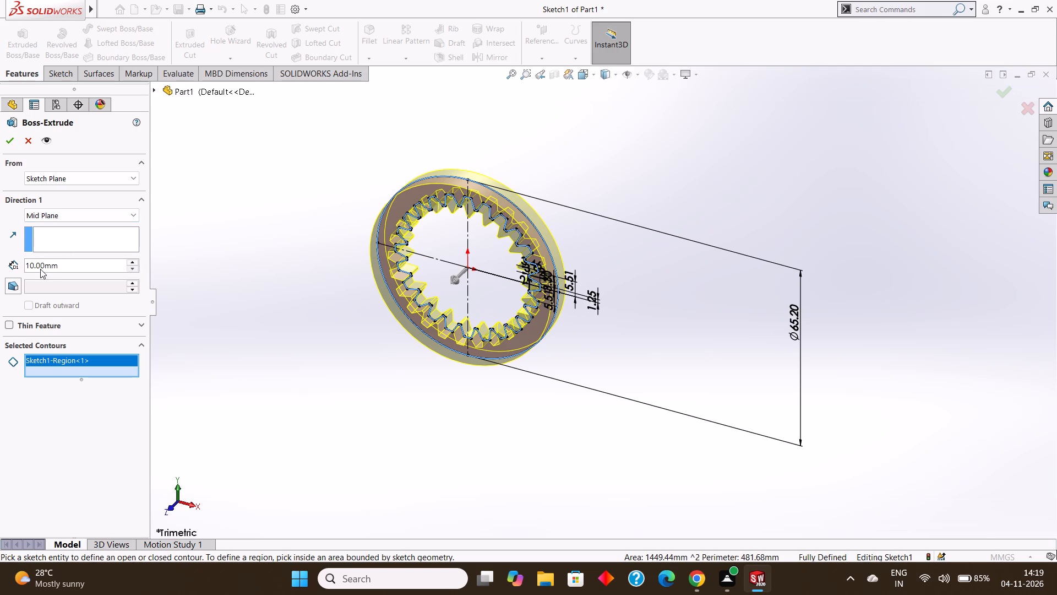
left_click_drag(40, 269, 37, 269)
left_click_drag(93, 266, 74, 263)
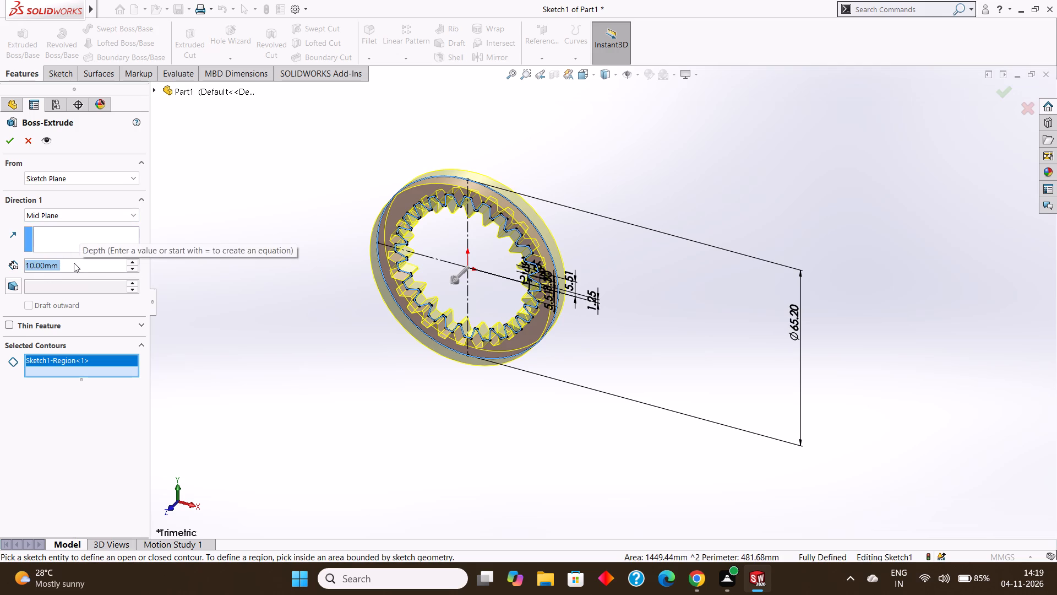
key("BackSpace")
type("24")
key("Return")
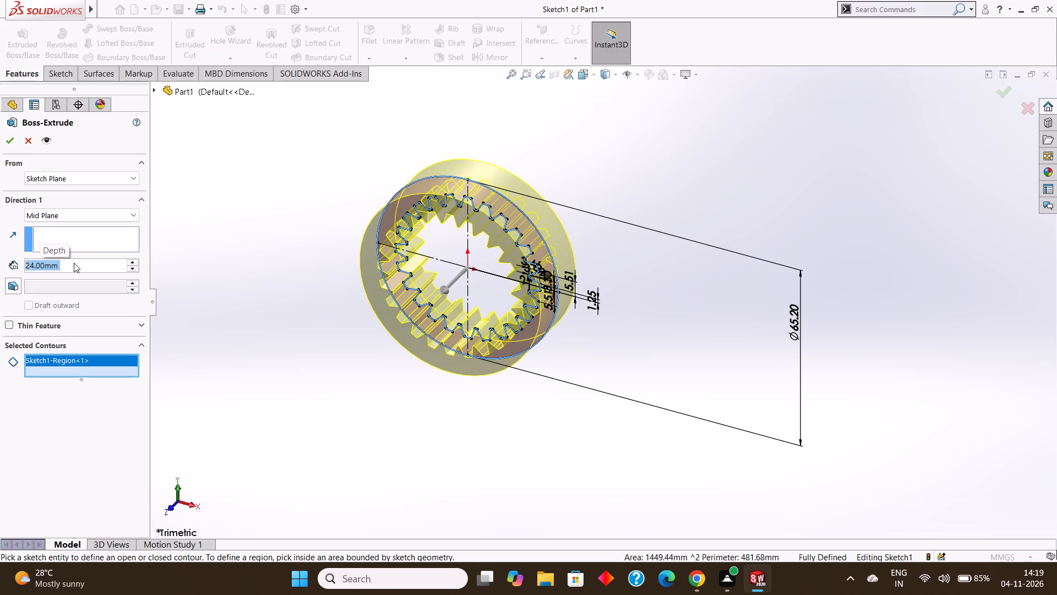
left_click(4, 136)
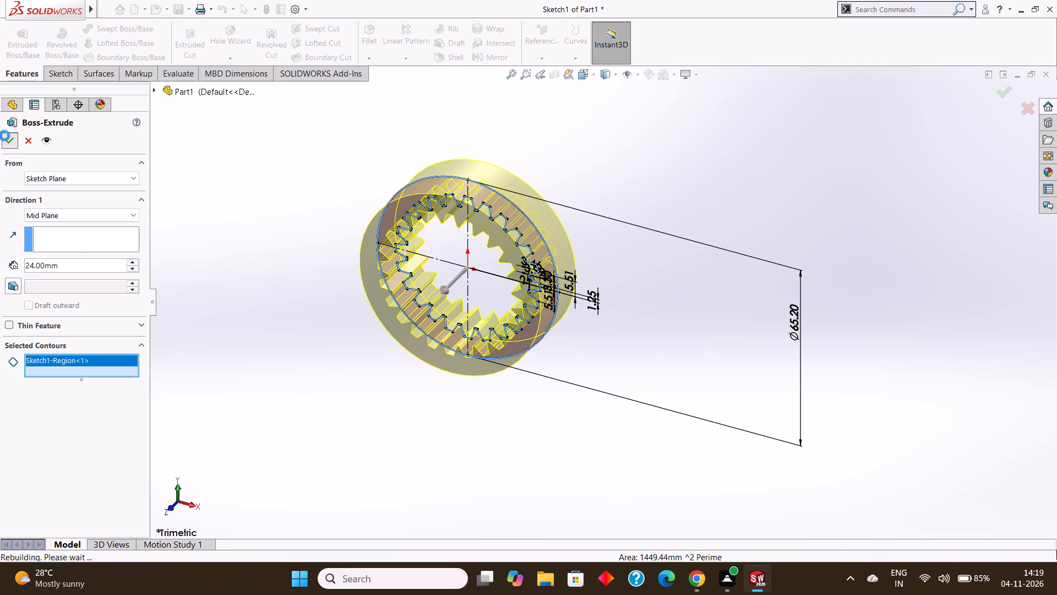
left_click(674, 264)
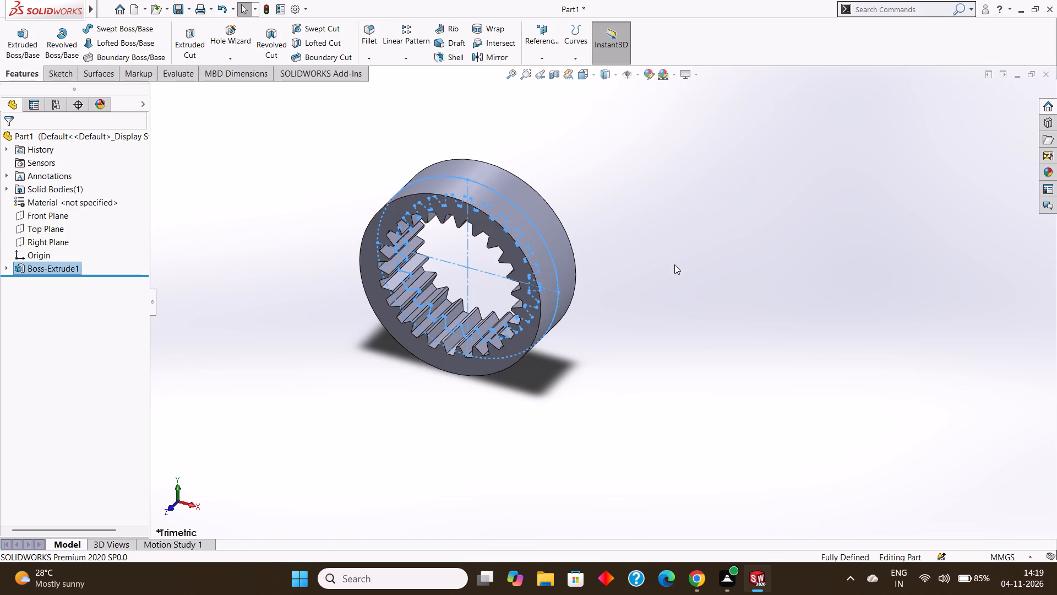
Inspect the extruded ring's internal teeth, front face and outer surface from several angles.
scroll(674, 264, "up", 3)
middle_click_drag(664, 288, 668, 264)
middle_click_drag(638, 292, 651, 260)
scroll(497, 203, "down", 3)
scroll(509, 258, "down", 2)
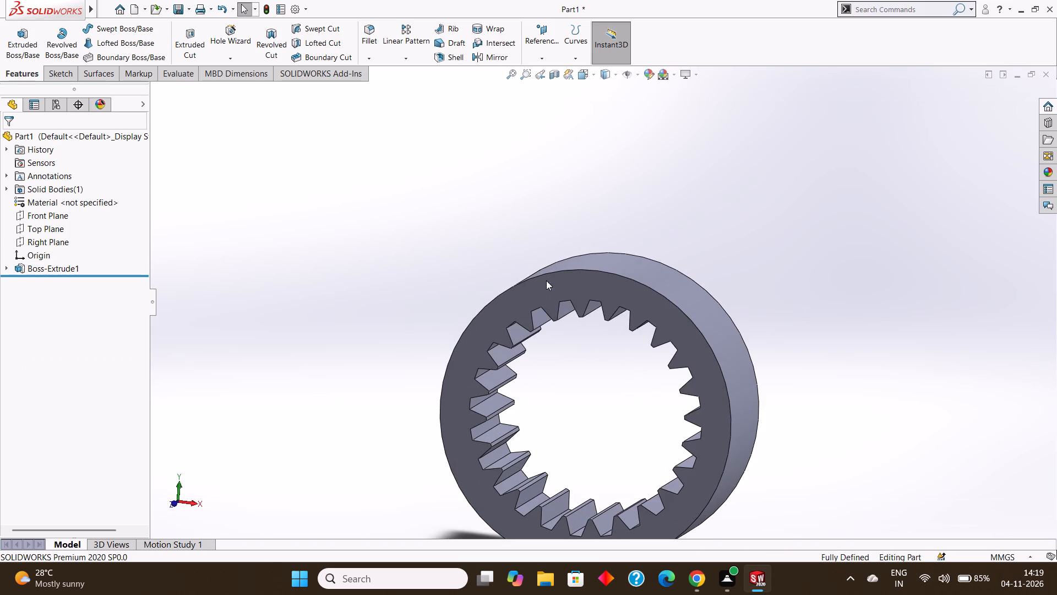
middle_click_drag(722, 314, 744, 278)
middle_click_drag(773, 279, 740, 326)
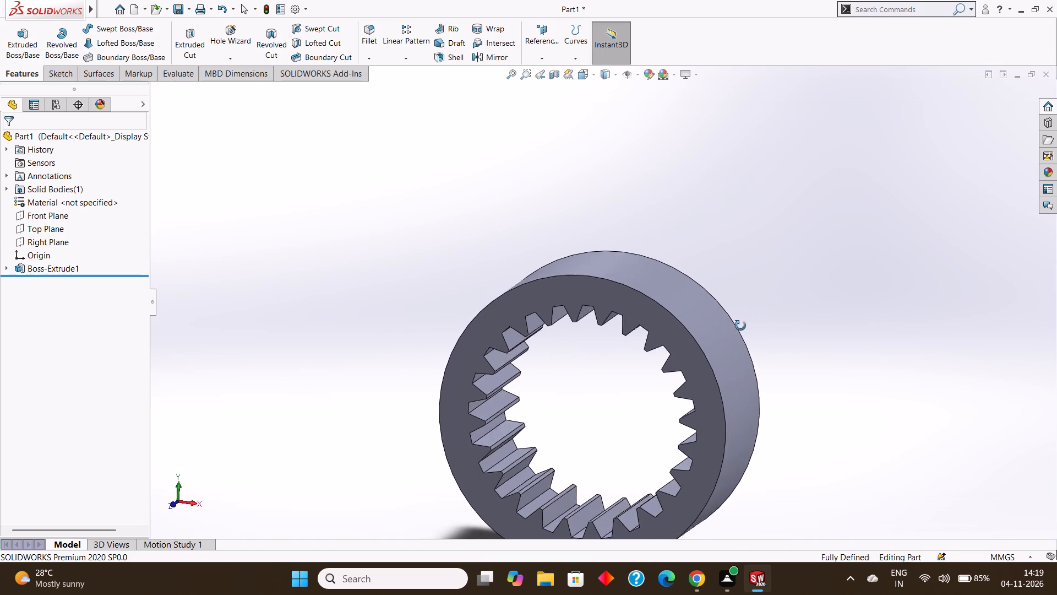
middle_click_drag(740, 326, 734, 326)
middle_click_drag(773, 317, 779, 335)
middle_click_drag(779, 335, 781, 321)
middle_click_drag(778, 323, 778, 311)
middle_click_drag(778, 311, 773, 295)
middle_click_drag(769, 313, 773, 295)
middle_click_drag(777, 300, 780, 284)
middle_click(784, 291)
middle_click_drag(784, 294, 784, 288)
middle_click(784, 289)
middle_click_drag(784, 296, 784, 291)
middle_click_drag(784, 291, 787, 286)
middle_click_drag(783, 293, 782, 289)
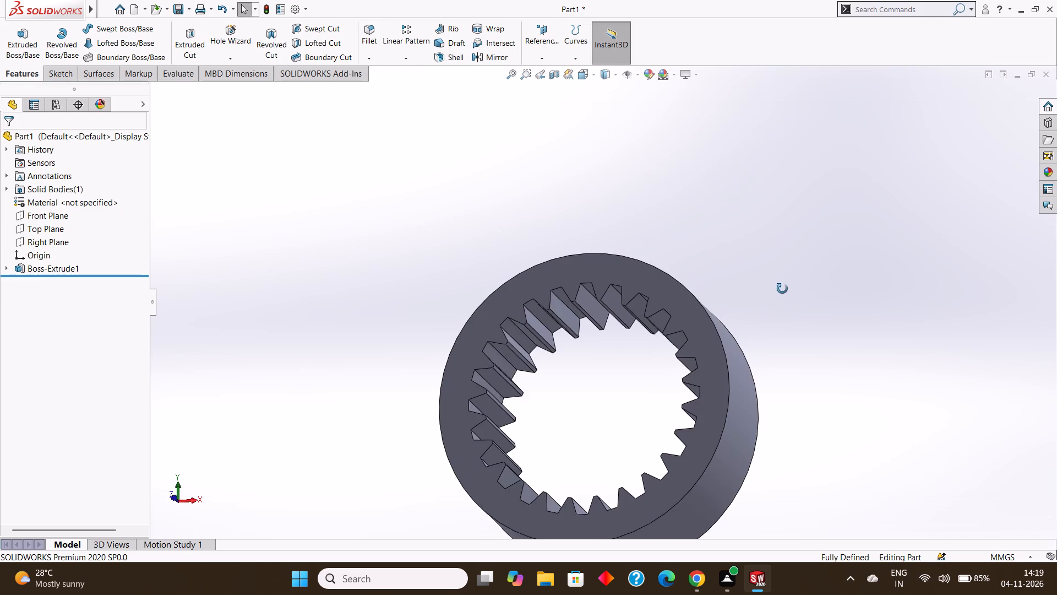
middle_click_drag(782, 289, 793, 276)
middle_click(793, 276)
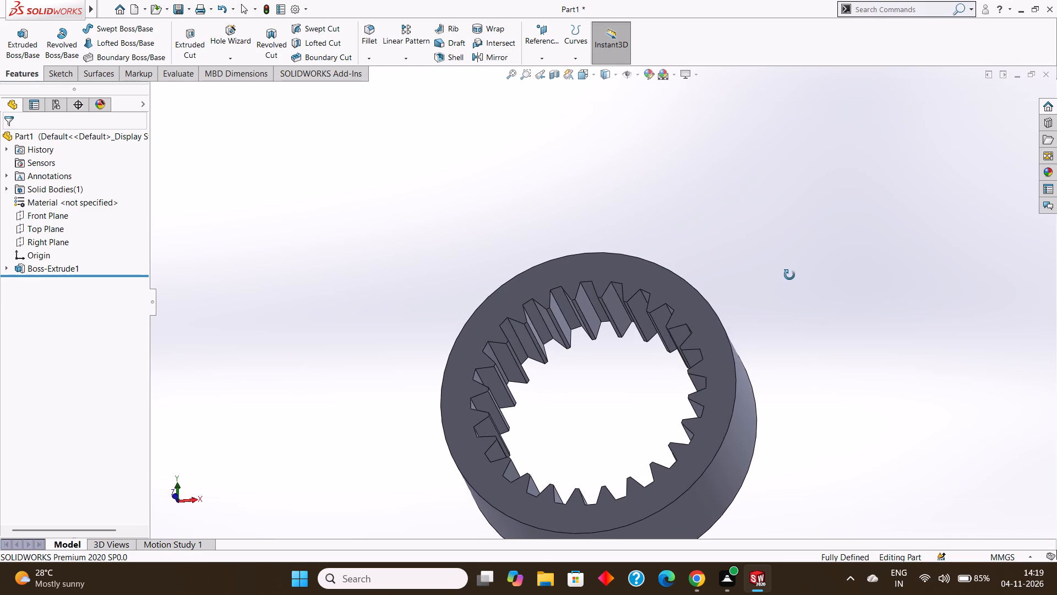
middle_click_drag(789, 275, 798, 279)
middle_click(798, 280)
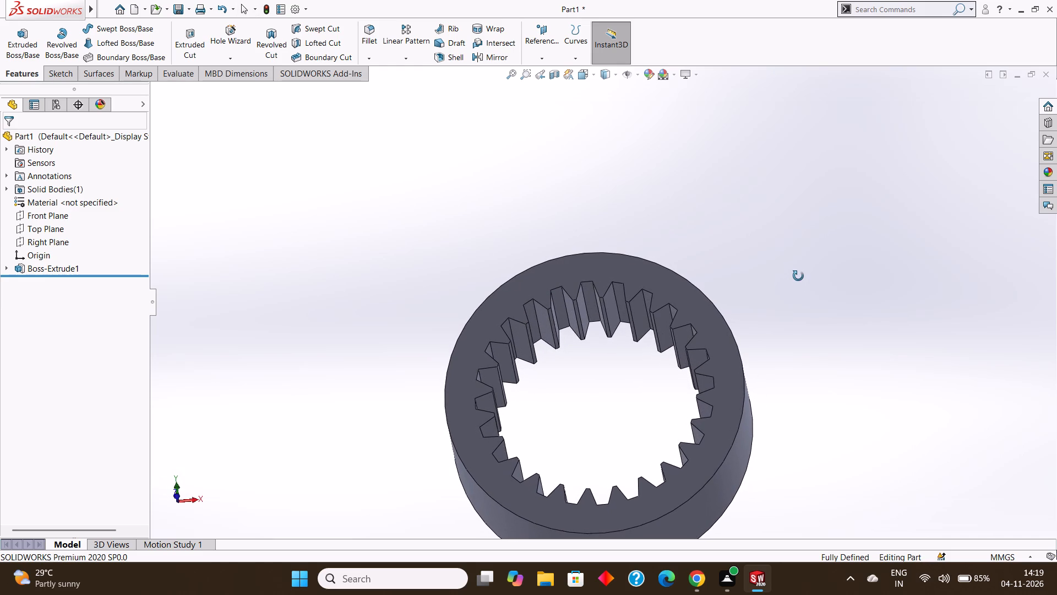
middle_click_drag(776, 278, 789, 339)
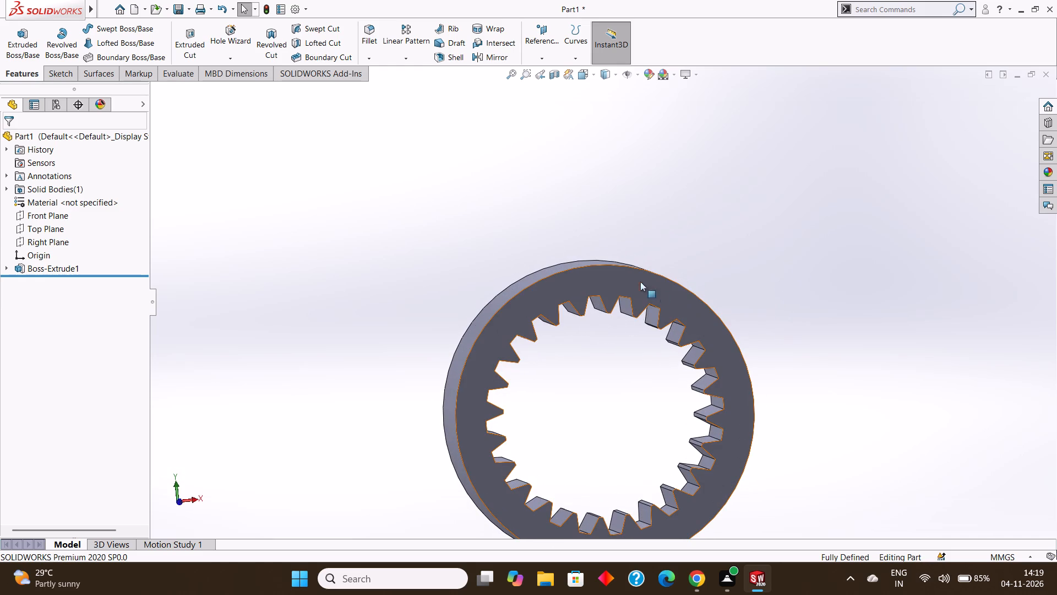
left_click(612, 277)
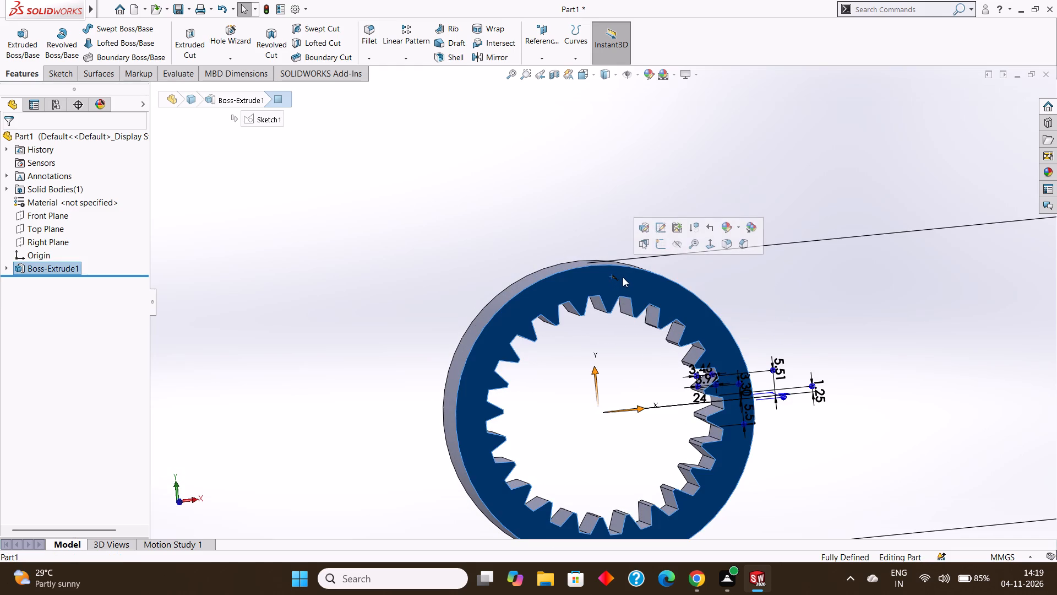
left_click(787, 282)
middle_click_drag(787, 282, 761, 305)
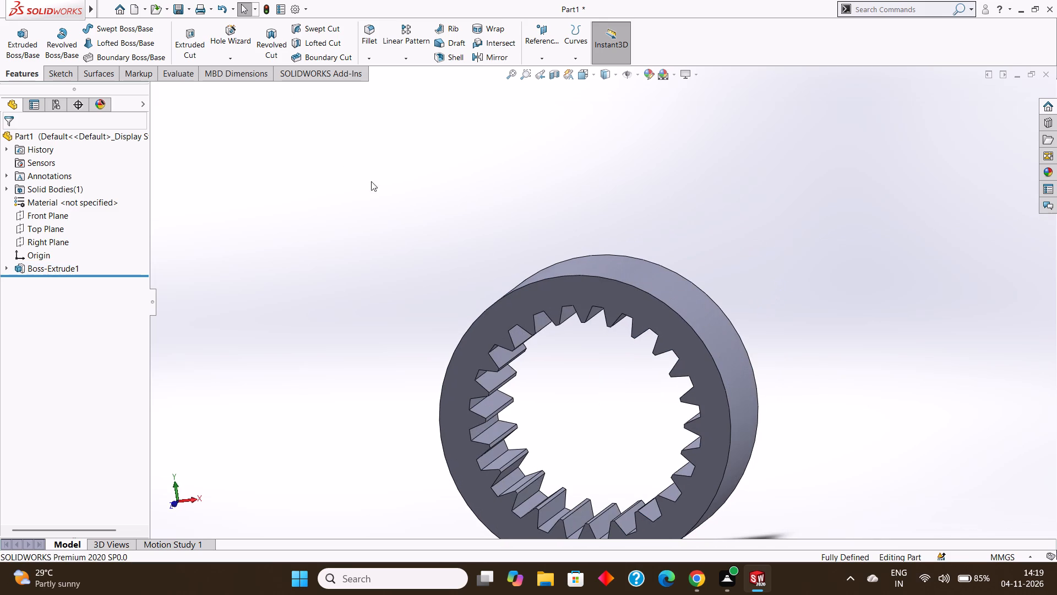
Create a reference plane from the Front Plane with an offset distance of 0 mm.
left_click(547, 61)
left_click(550, 73)
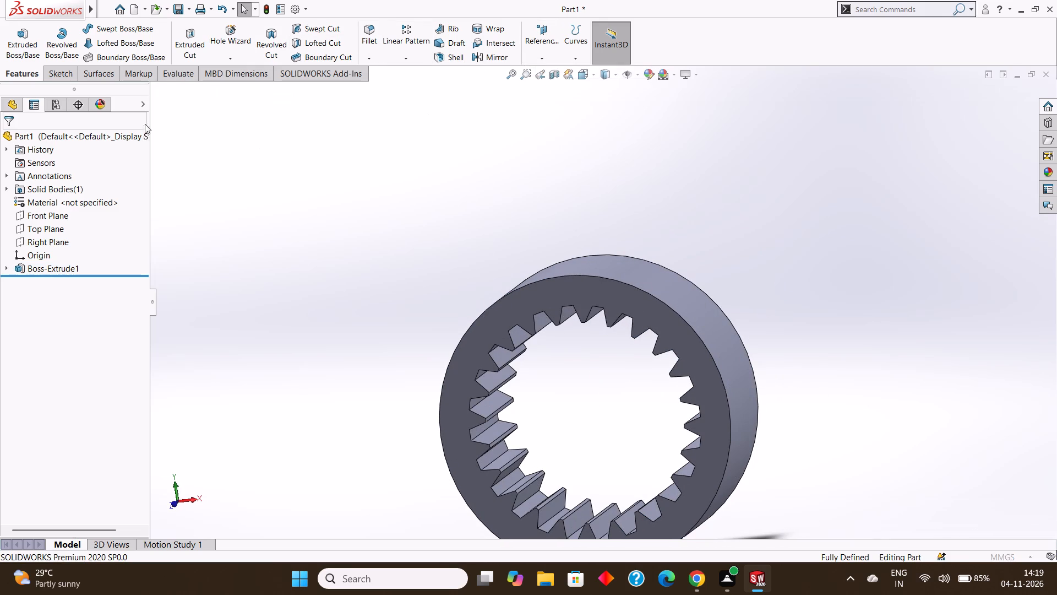
left_click(157, 91)
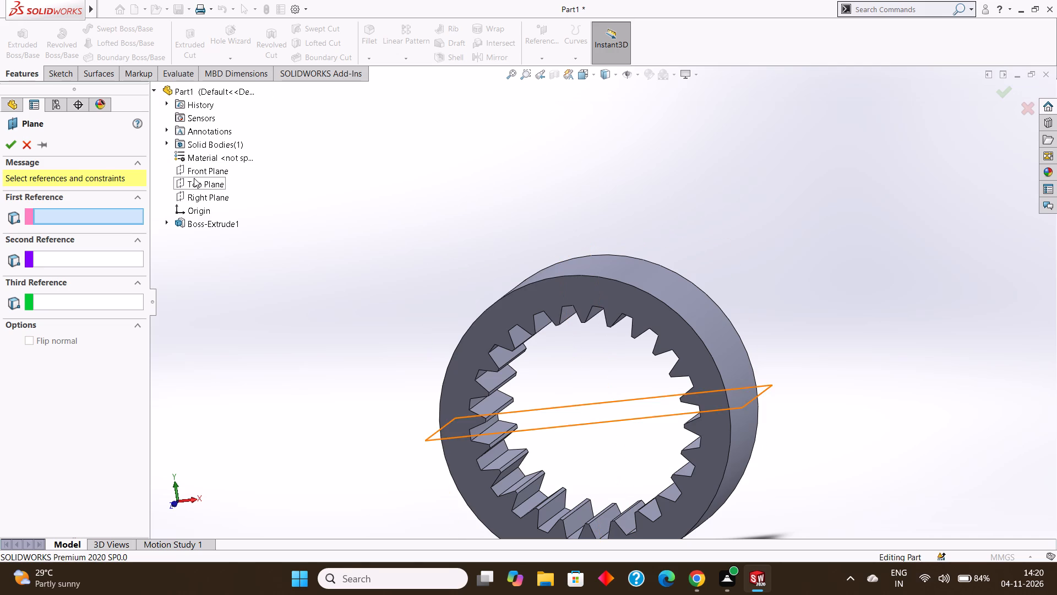
left_click(195, 172)
middle_click_drag(632, 200, 556, 238)
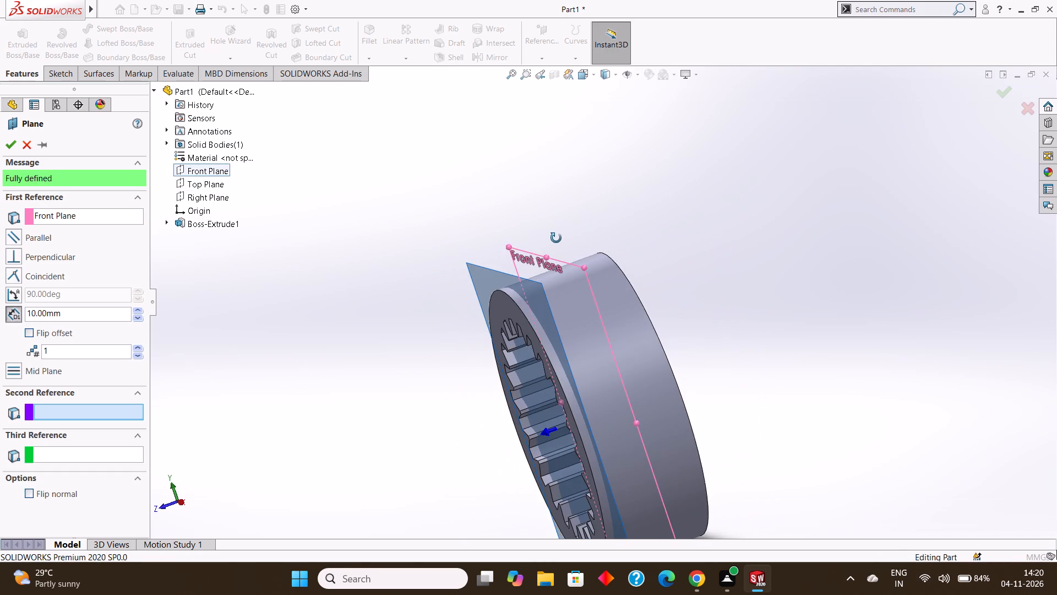
middle_click_drag(556, 238, 584, 216)
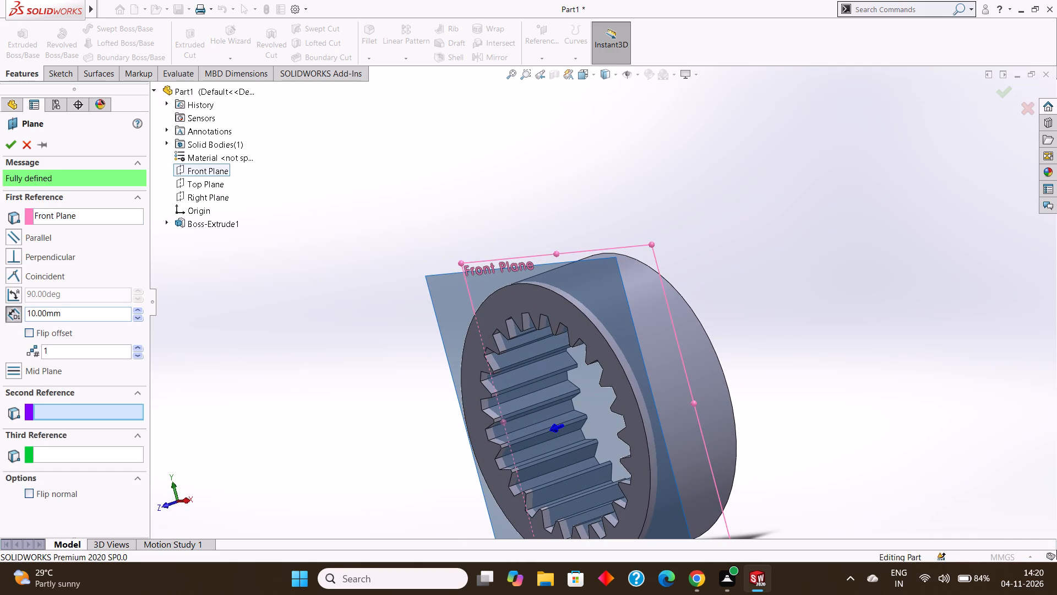
left_click(76, 311)
left_click_drag(107, 310, 26, 304)
key("0")
key("Return")
left_click(12, 146)
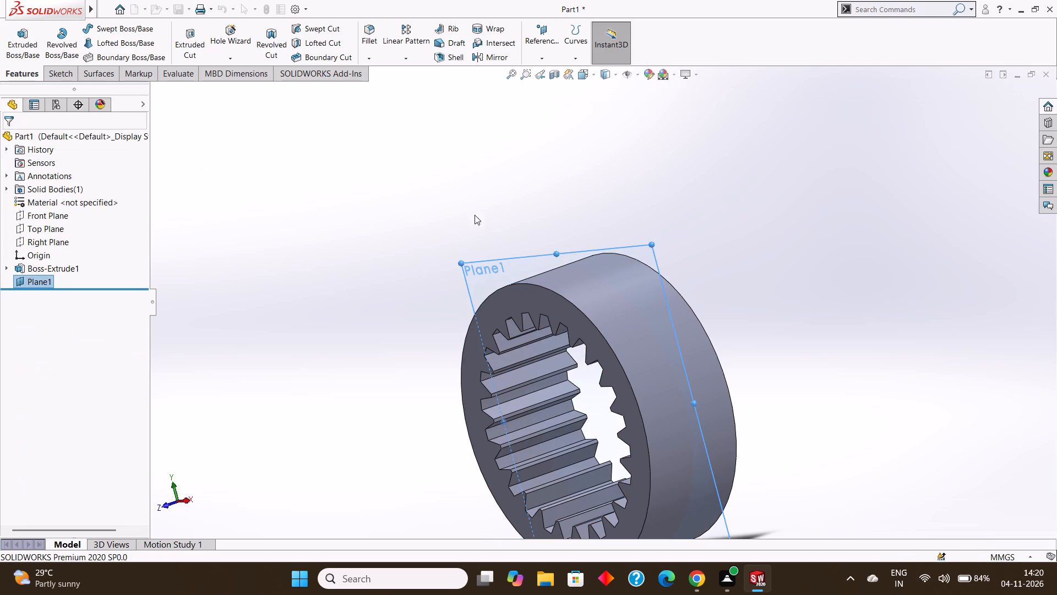
Start a sketch on the new reference plane and view it face-on.
middle_click_drag(511, 202, 540, 193)
middle_click_drag(547, 191, 573, 183)
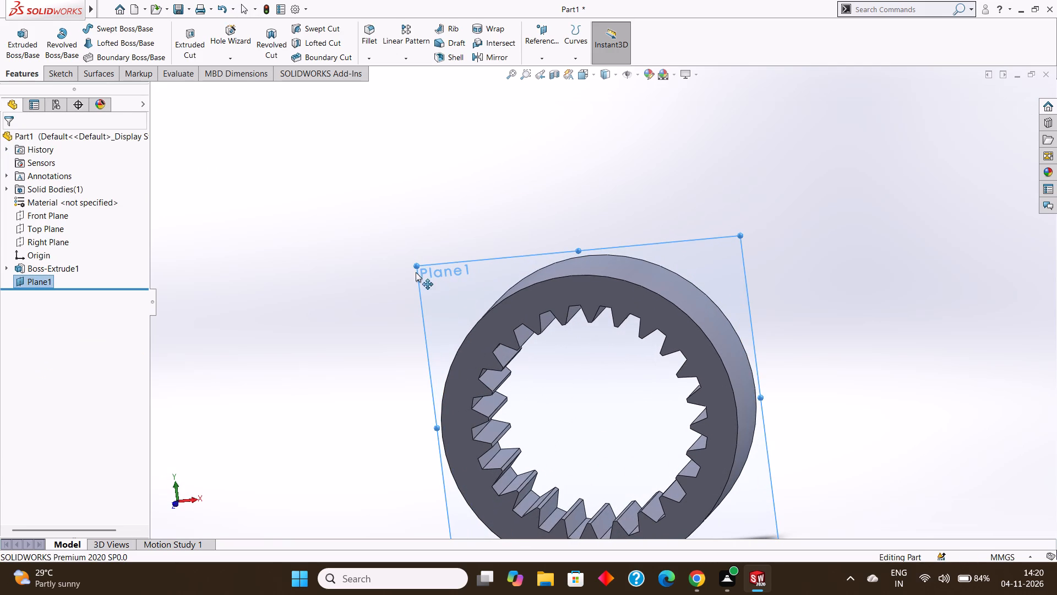
left_click(437, 273)
left_click(483, 241)
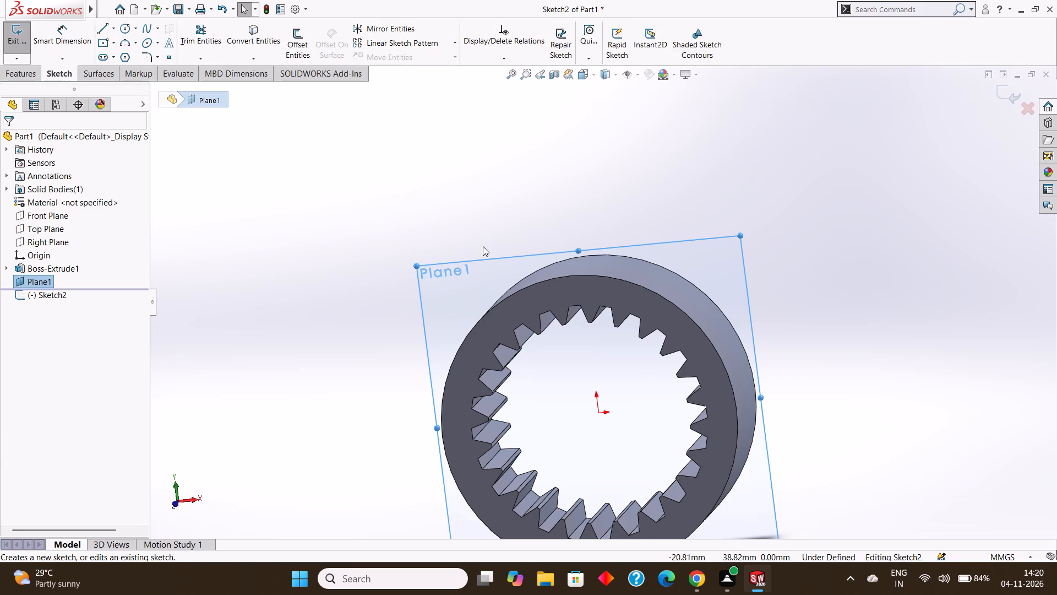
key("ctrl+8")
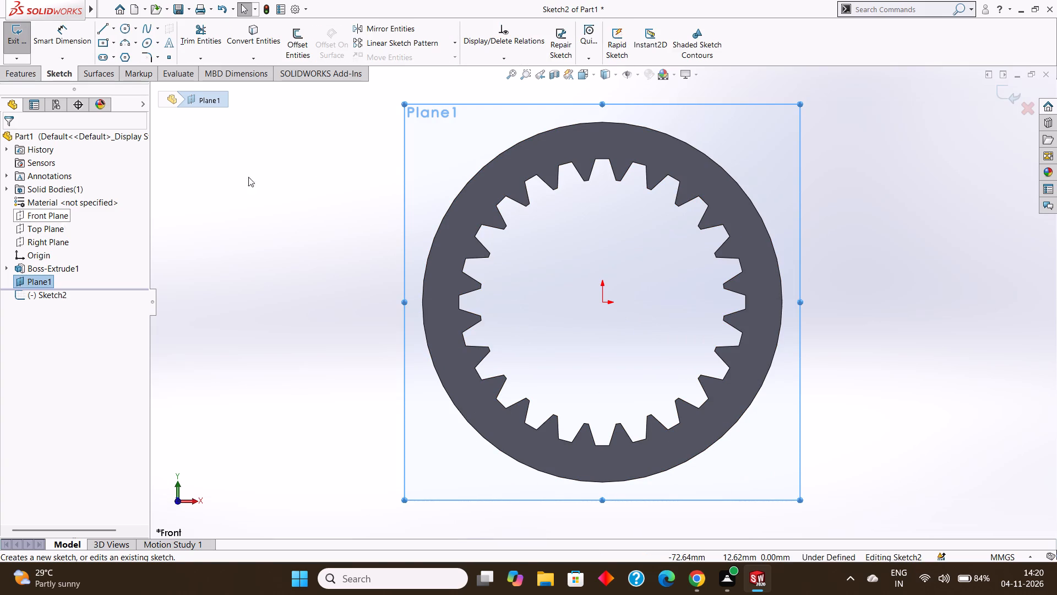
Sketch a horizontal line 42.85 mm long from the origin out past the ring's outer edge along positive X.
scroll(402, 201, "up", 1)
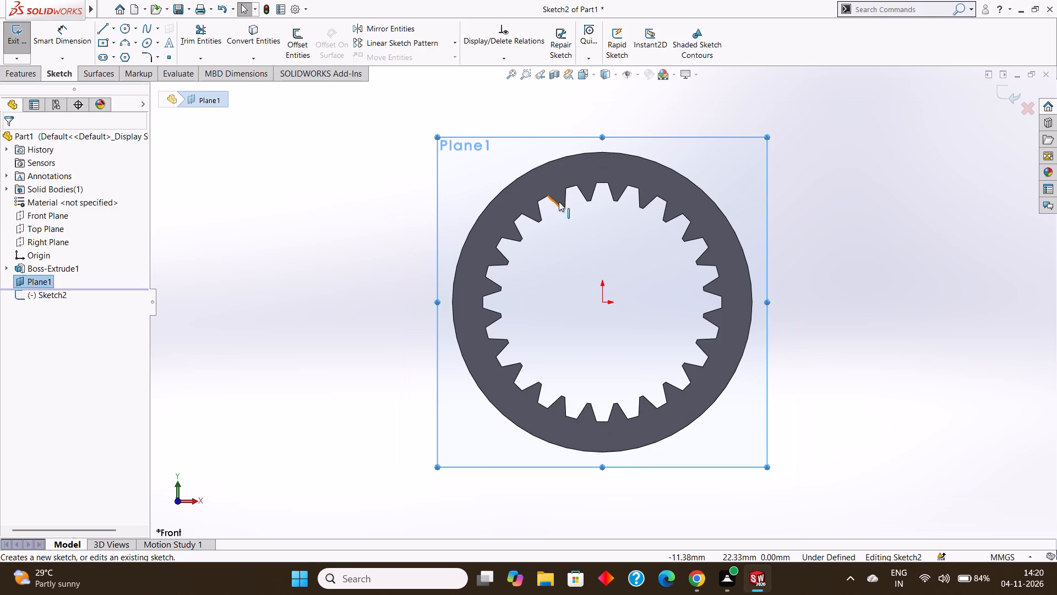
scroll(560, 202, "up", 1)
scroll(688, 261, "down", 1)
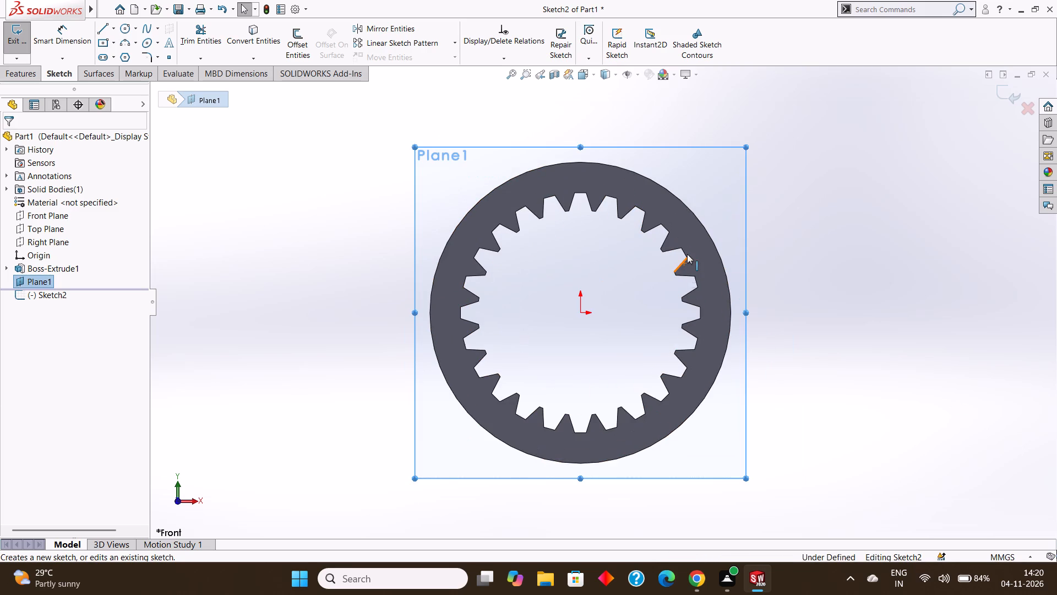
scroll(687, 248, "up", 1)
scroll(686, 247, "down", 1)
scroll(452, 316, "down", 1)
scroll(452, 316, "up", 2)
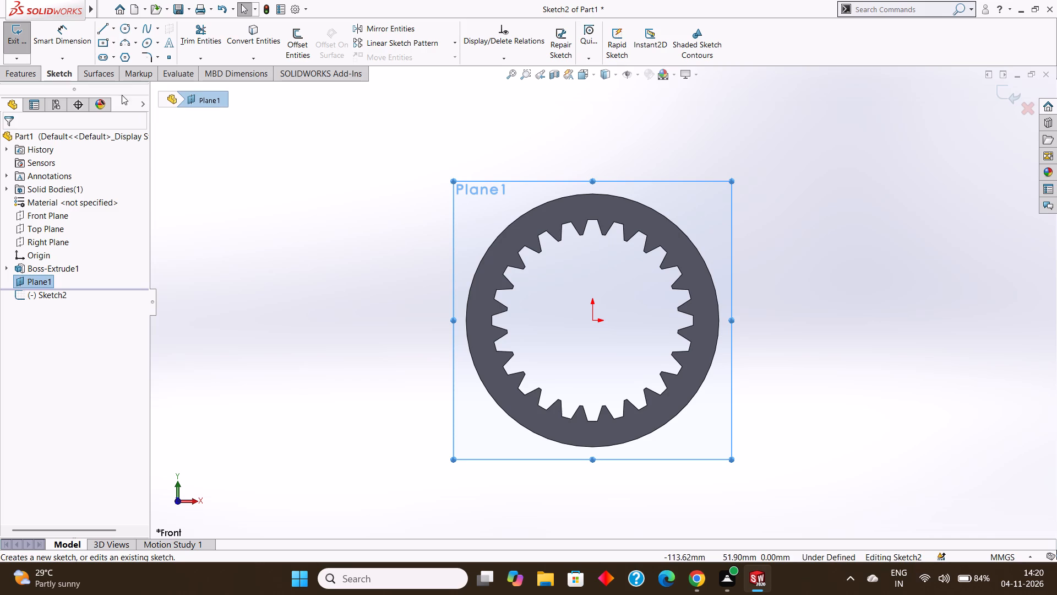
left_click(106, 26)
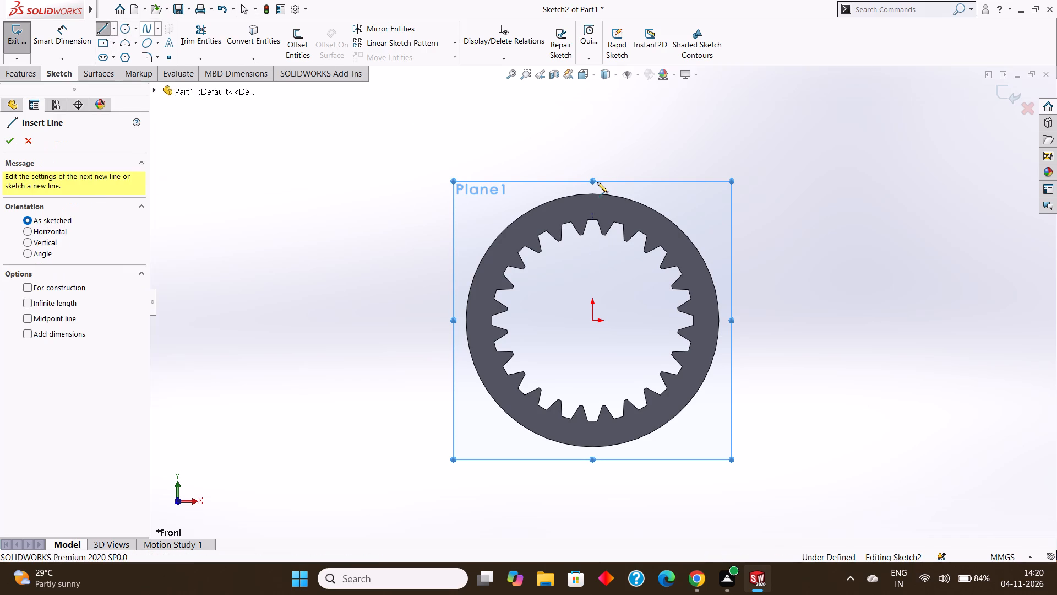
left_click(595, 321)
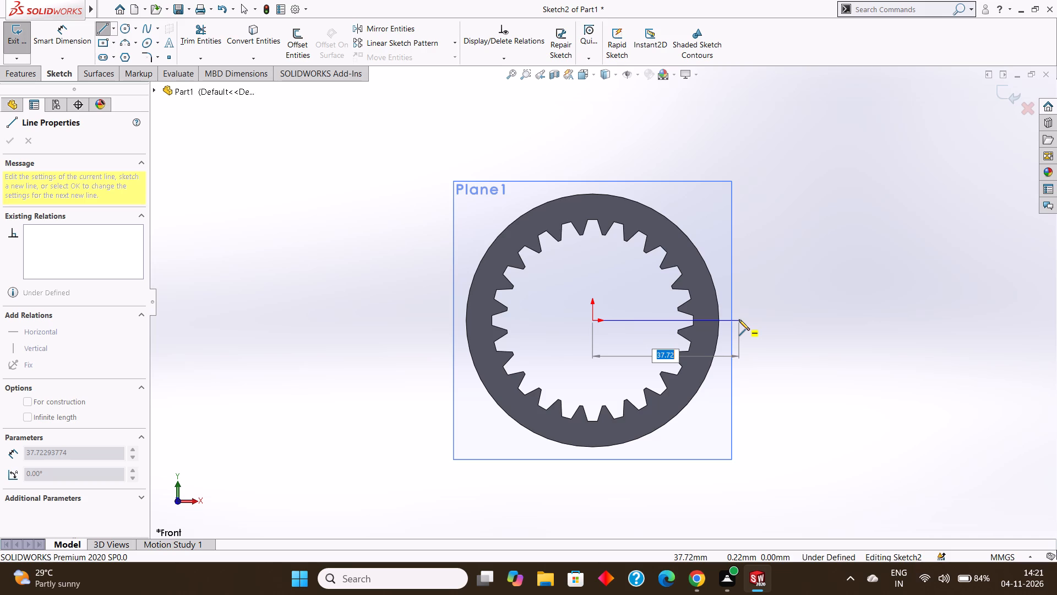
key("4")
type("2.")
type("85")
key("Return")
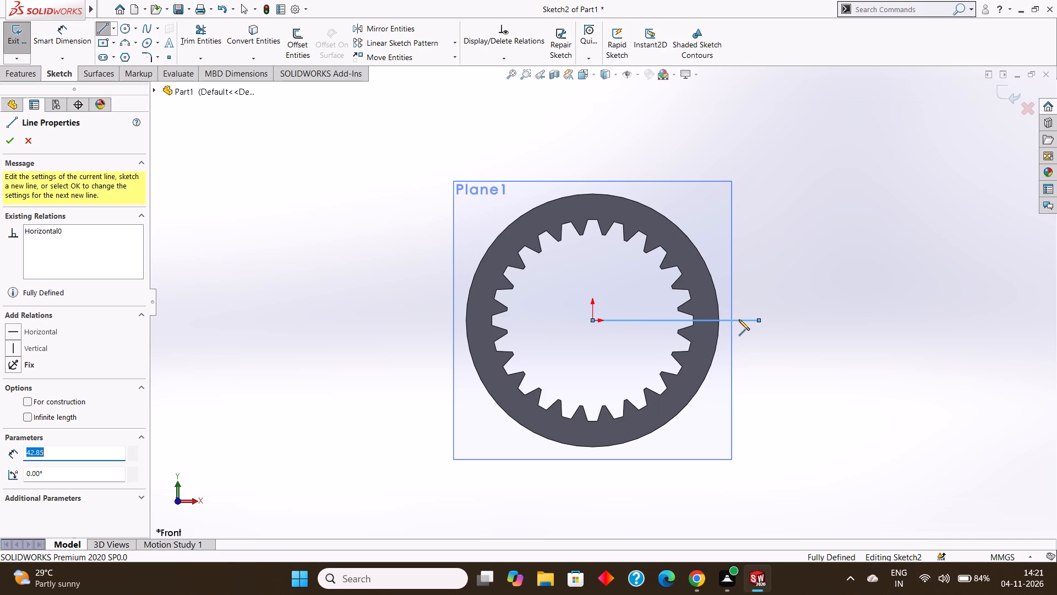
key("Escape")
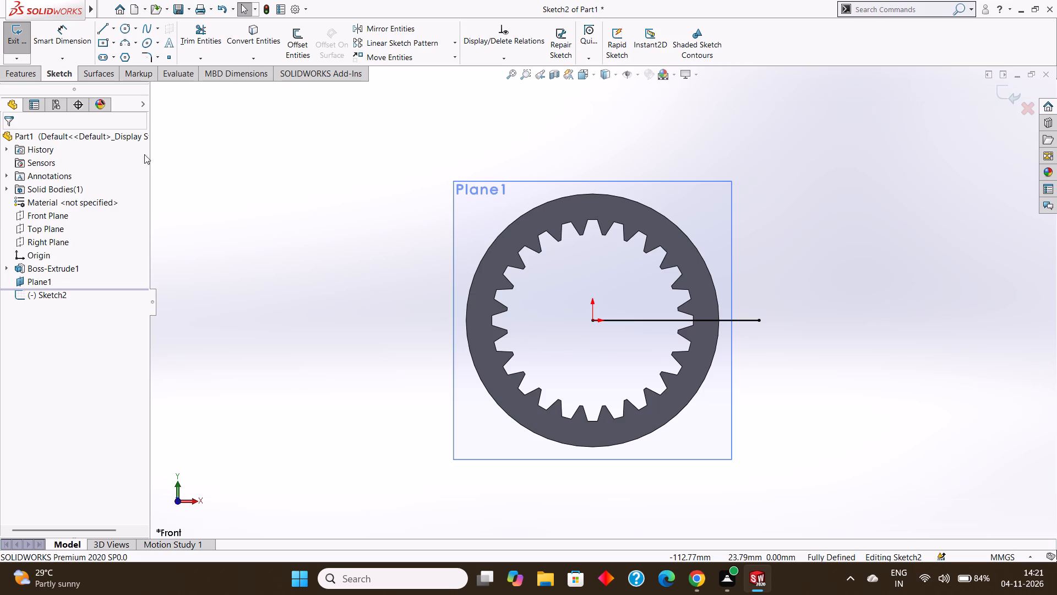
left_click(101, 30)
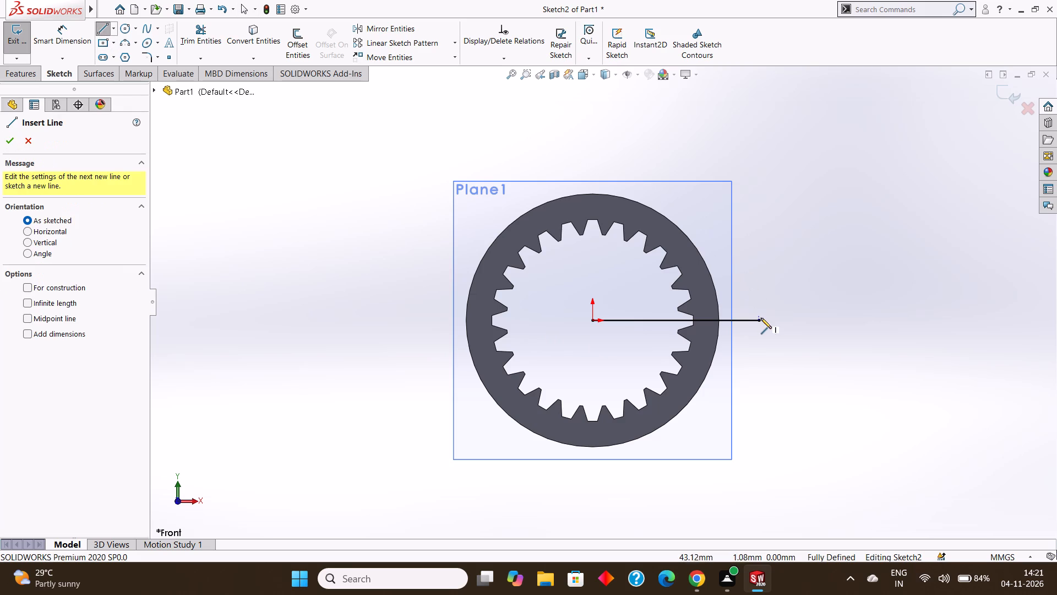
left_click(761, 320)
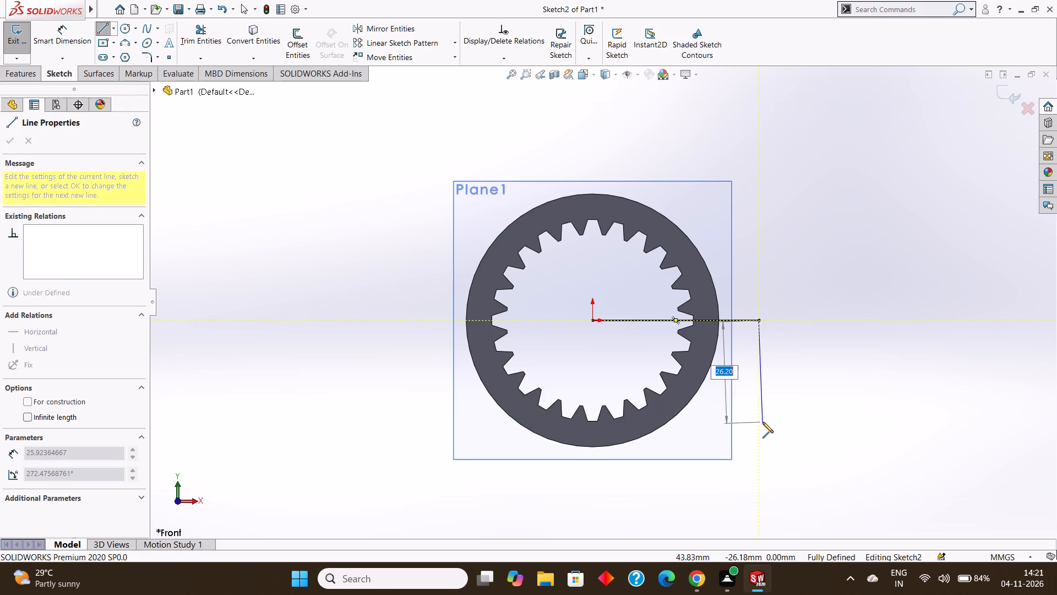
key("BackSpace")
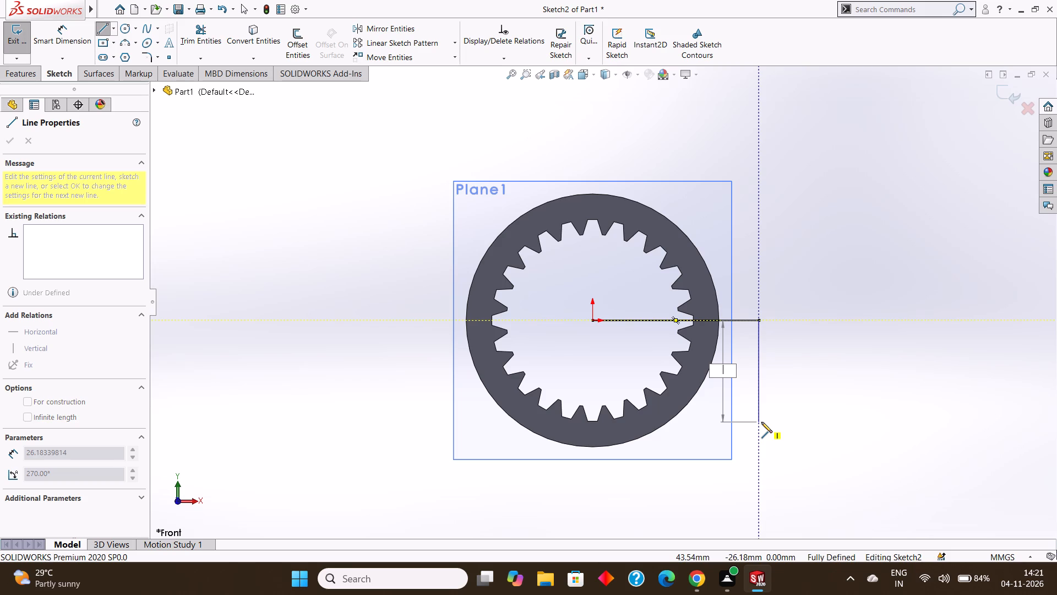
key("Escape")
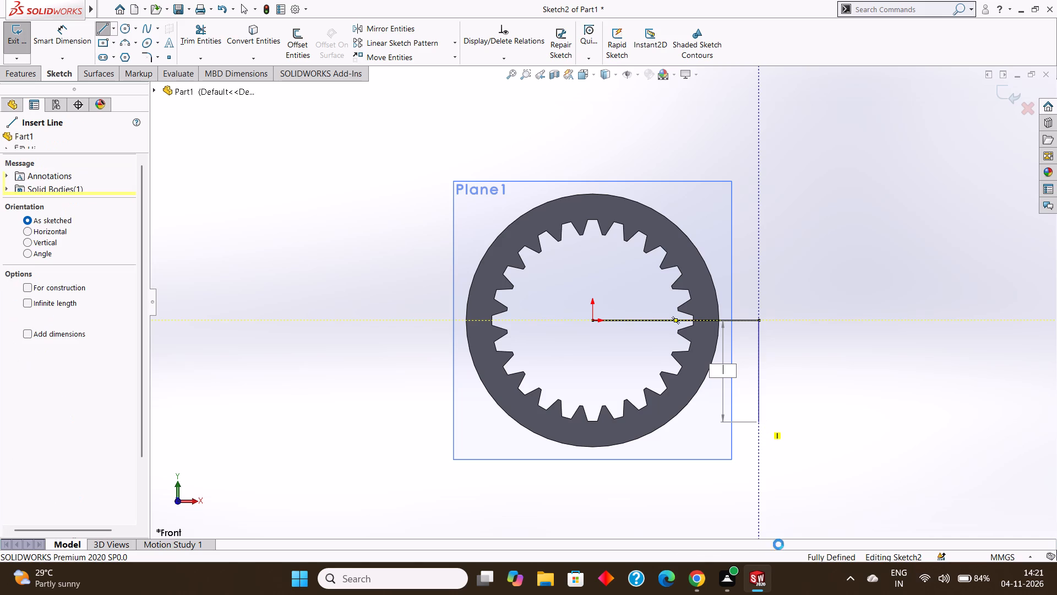
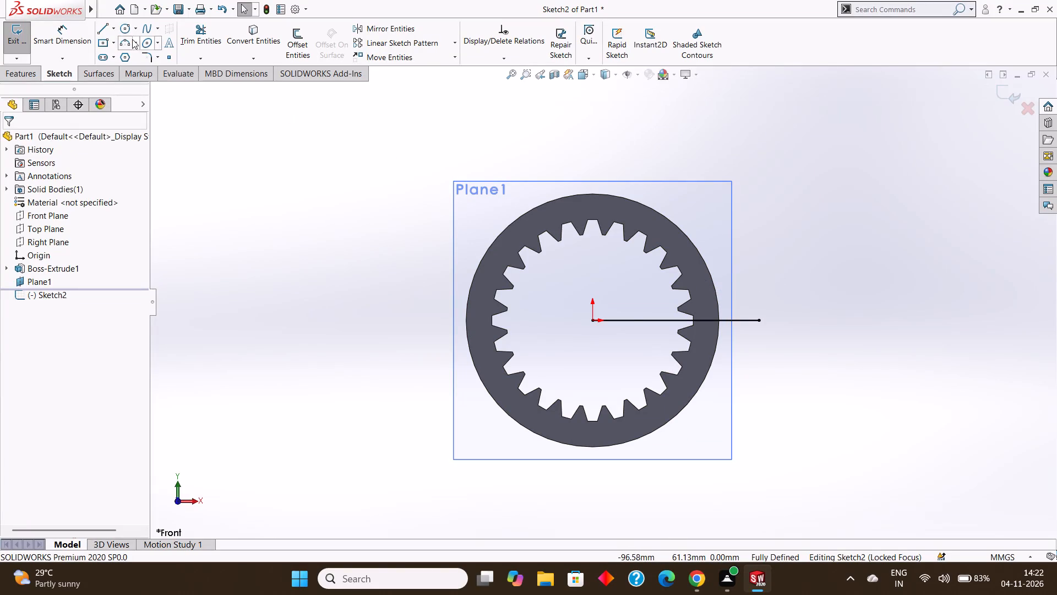
Complete a rectangle below the horizontal line with a 41.65 mm vertical from its outer end, a bottom line and a vertical back to the origin.
left_click(105, 26)
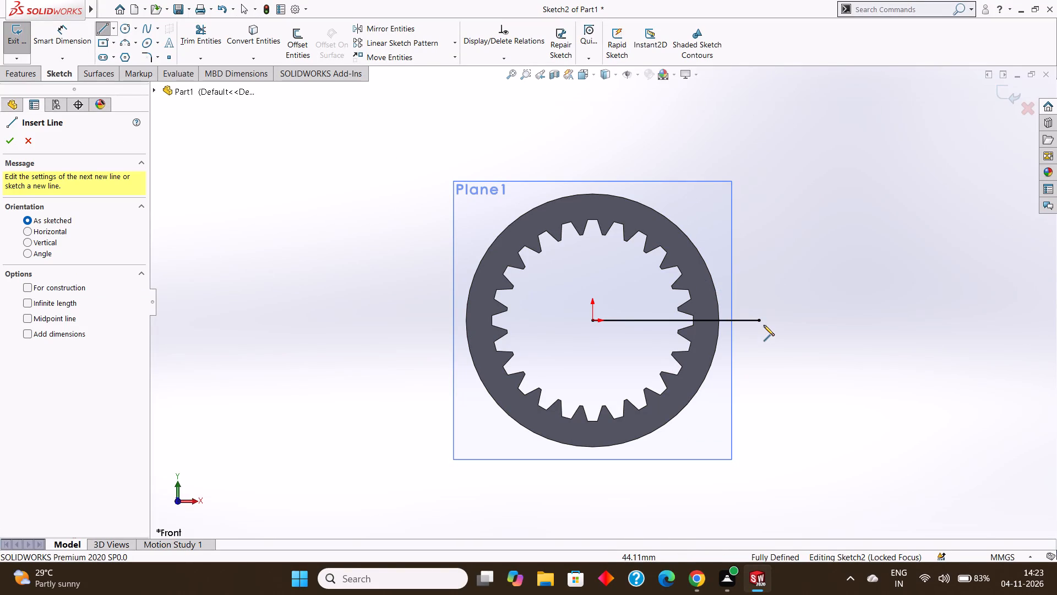
left_click(761, 321)
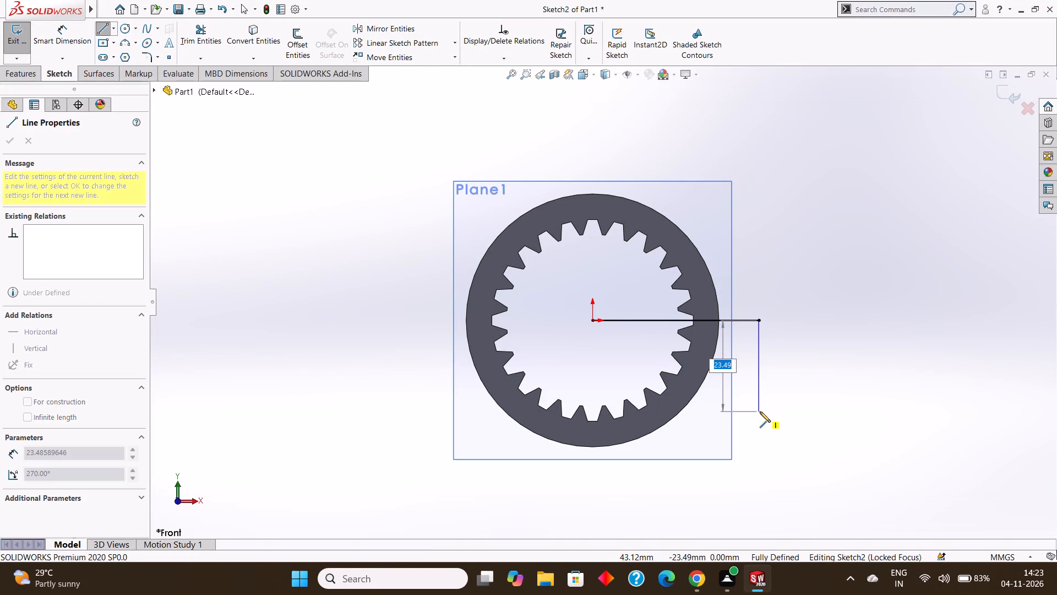
type("41.65")
key("Return")
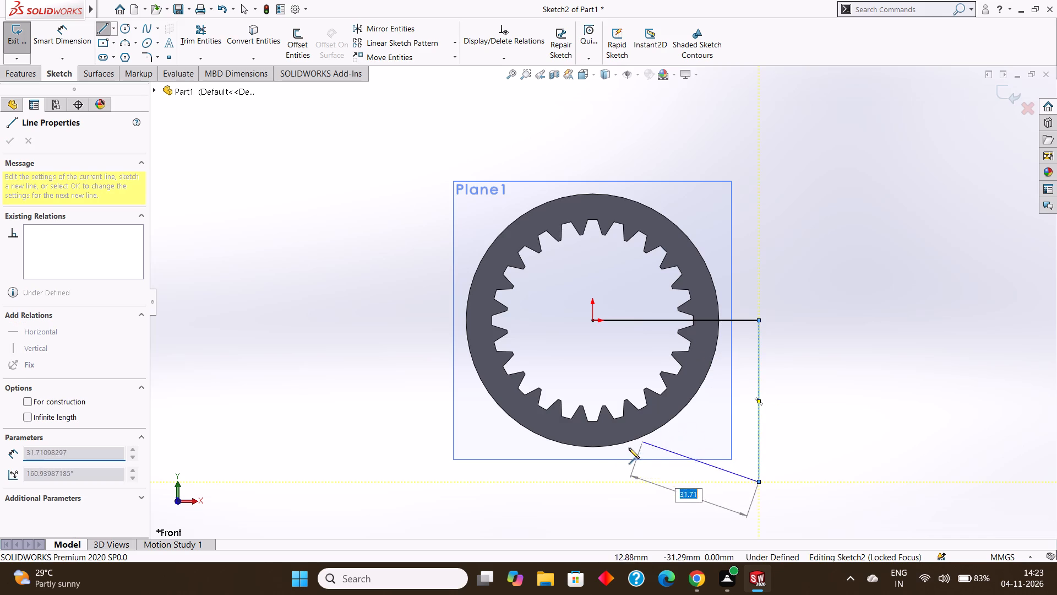
left_click(591, 484)
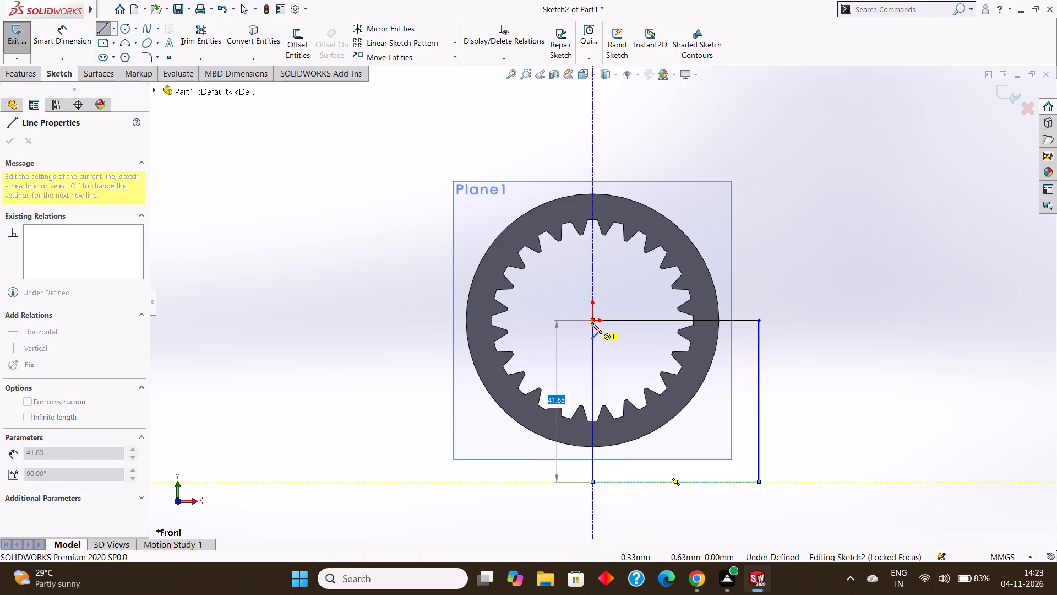
left_click(591, 323)
key("Escape")
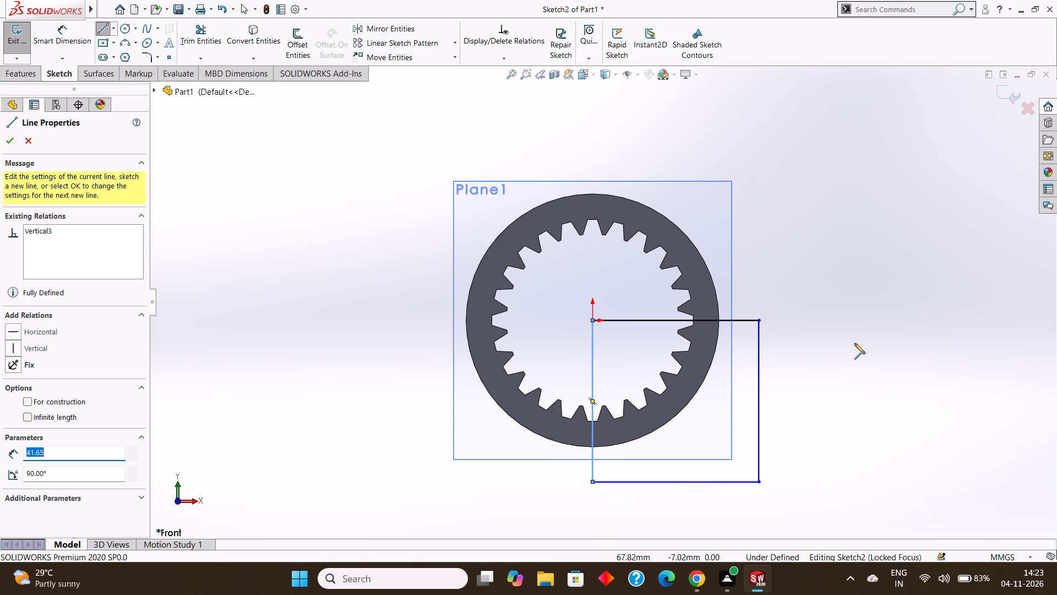
Sketch a vertical line upward from the horizontal line's outer end with a length of 94.07-41.65 mm.
left_click(101, 27)
left_click(104, 28)
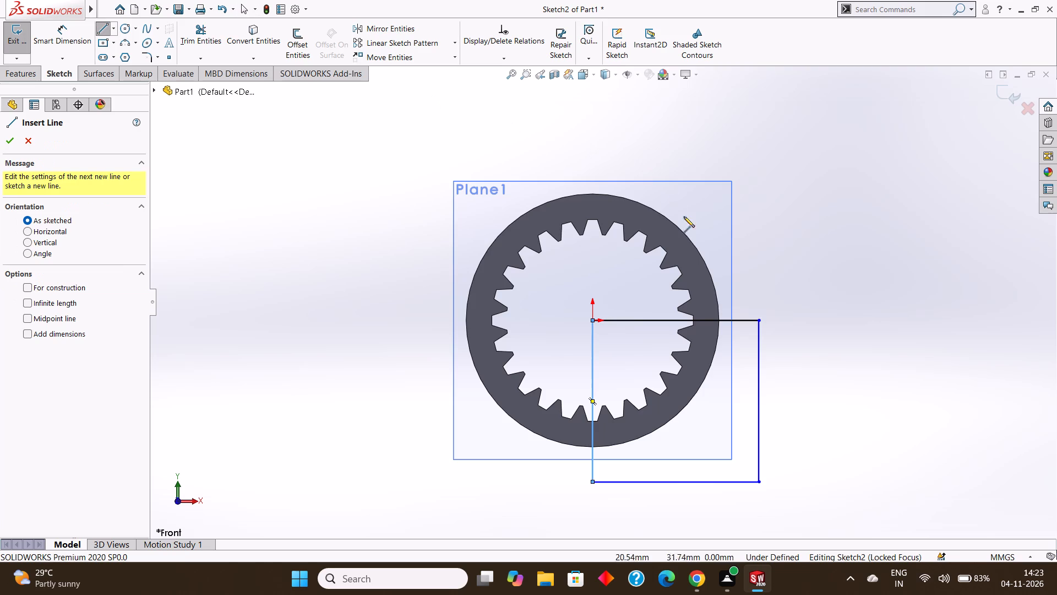
left_click_drag(759, 322, 758, 317)
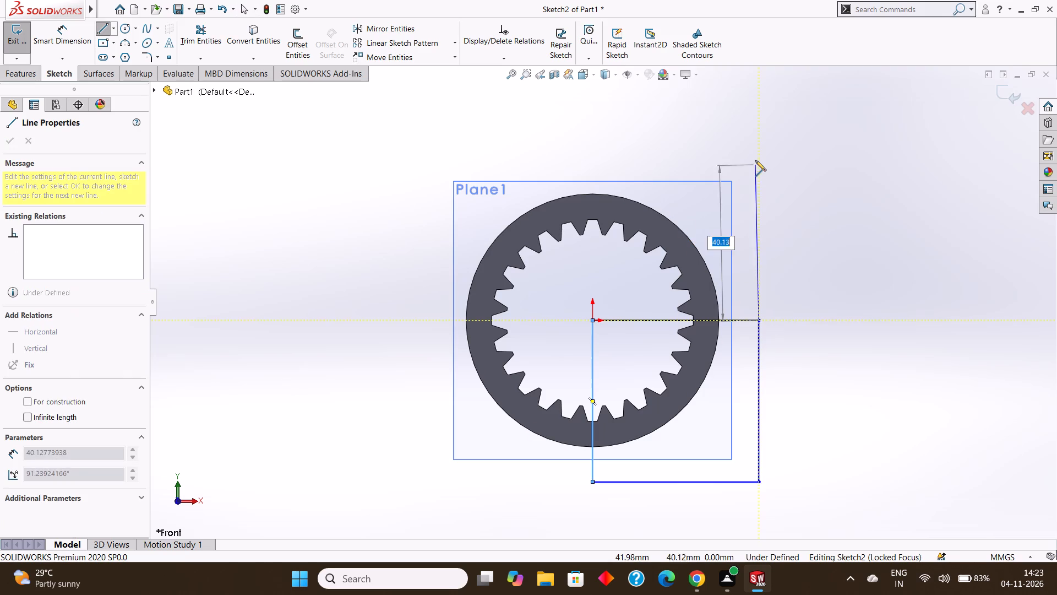
key("BackSpace")
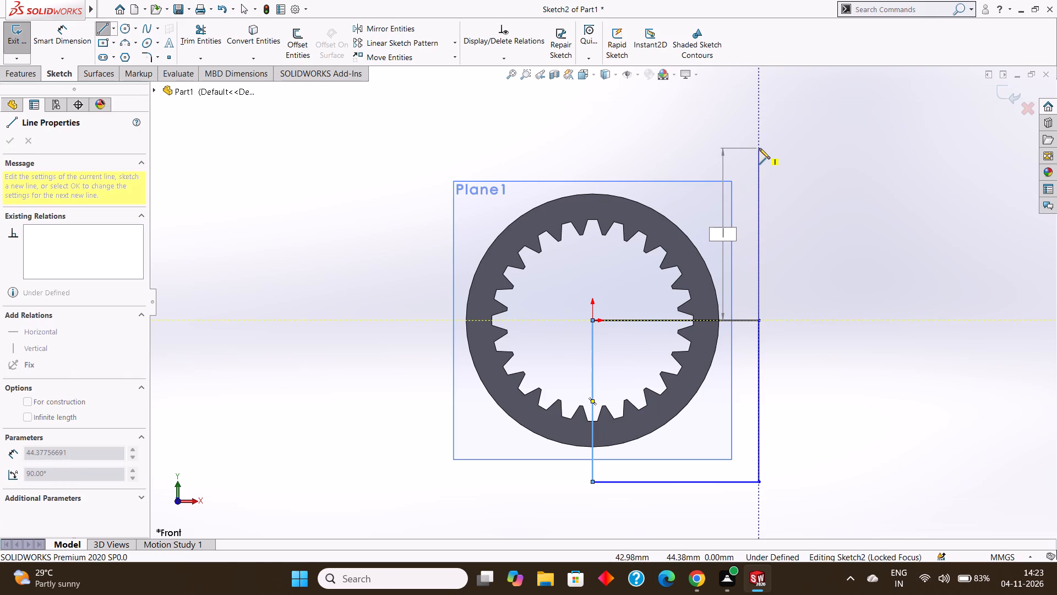
type("94.07")
key("minus")
type("41.")
key("6")
key("5")
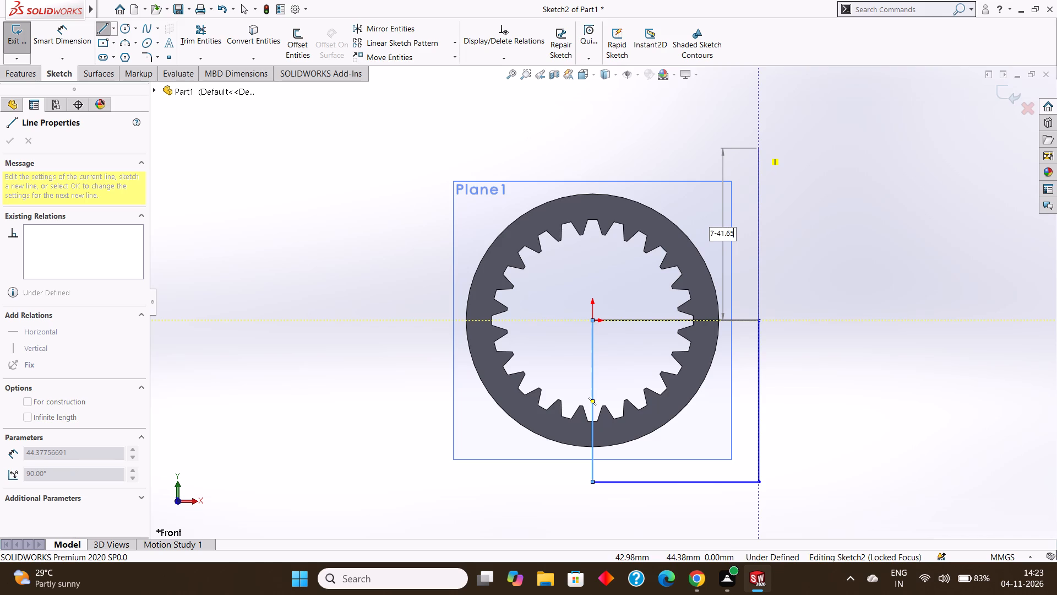
key("Return")
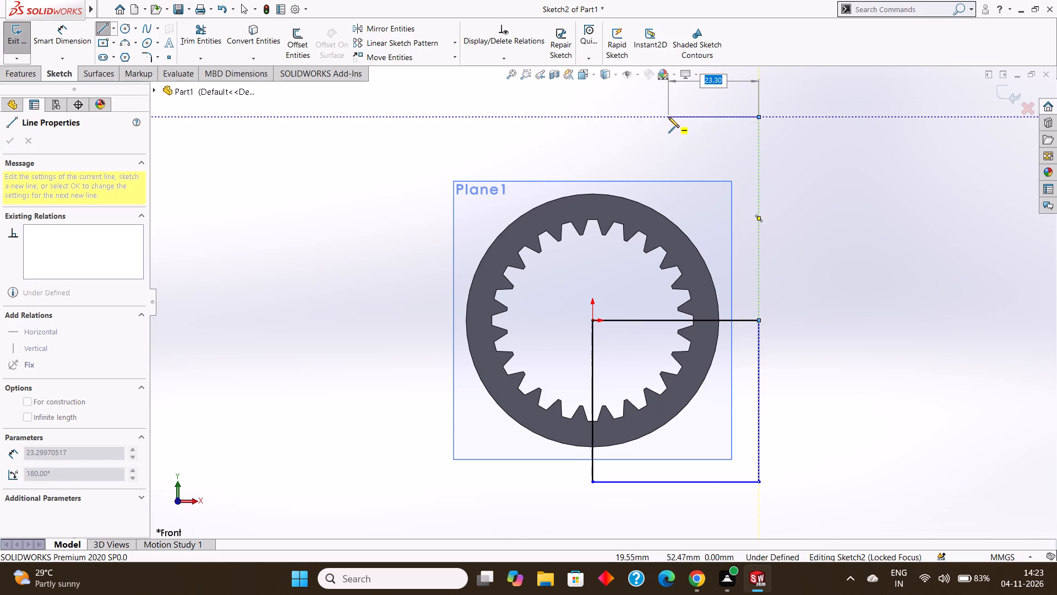
Sketch a 29.39 mm horizontal line inward from the upper end, and a vertical line about 22.73 mm down to the ring's outer edge.
key("BackSpace")
type("29")
type(".39")
key("Return")
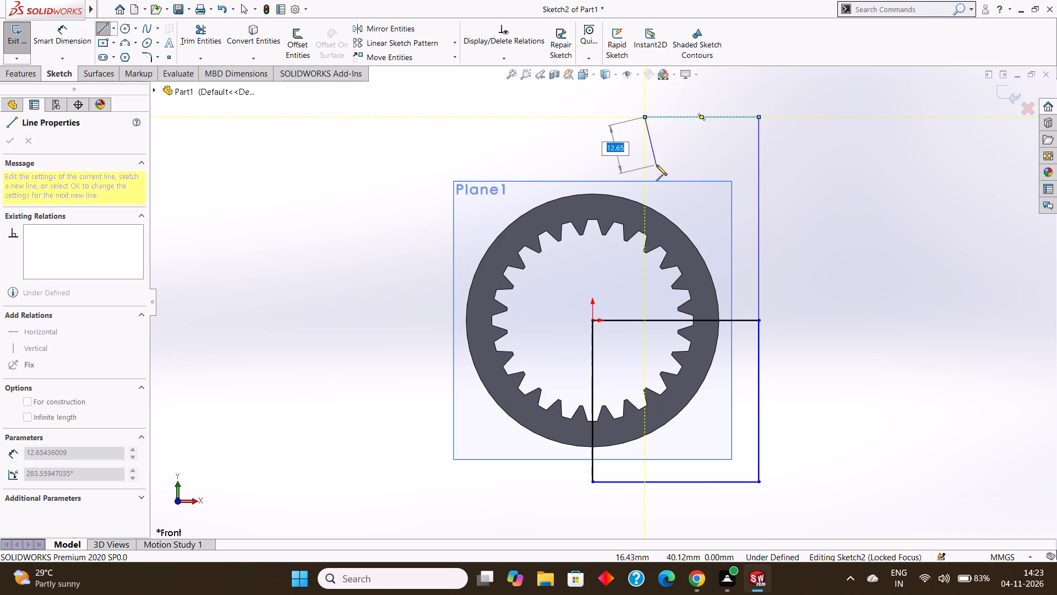
left_click(643, 204)
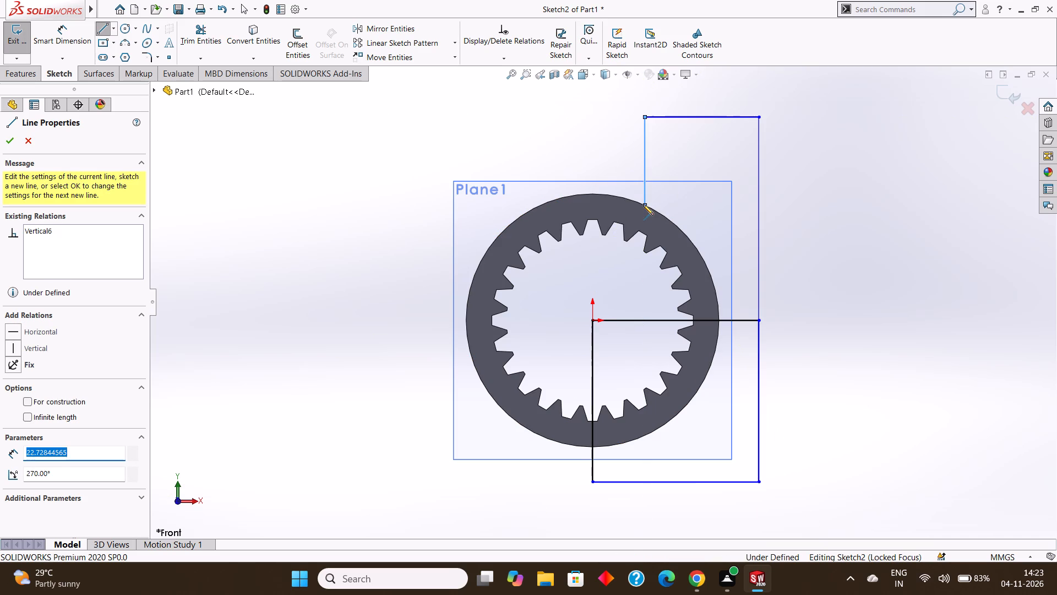
key("Escape")
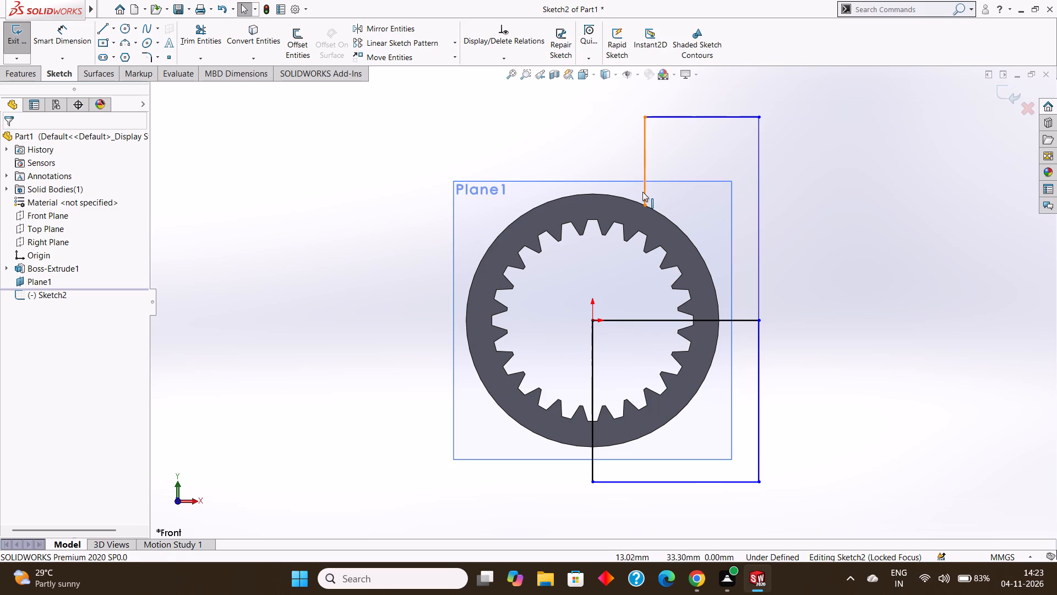
Dimension the top line's length, the short vertical line's length and the horizontal distance from the origin to the upper outer corner.
scroll(642, 192, "up", 2)
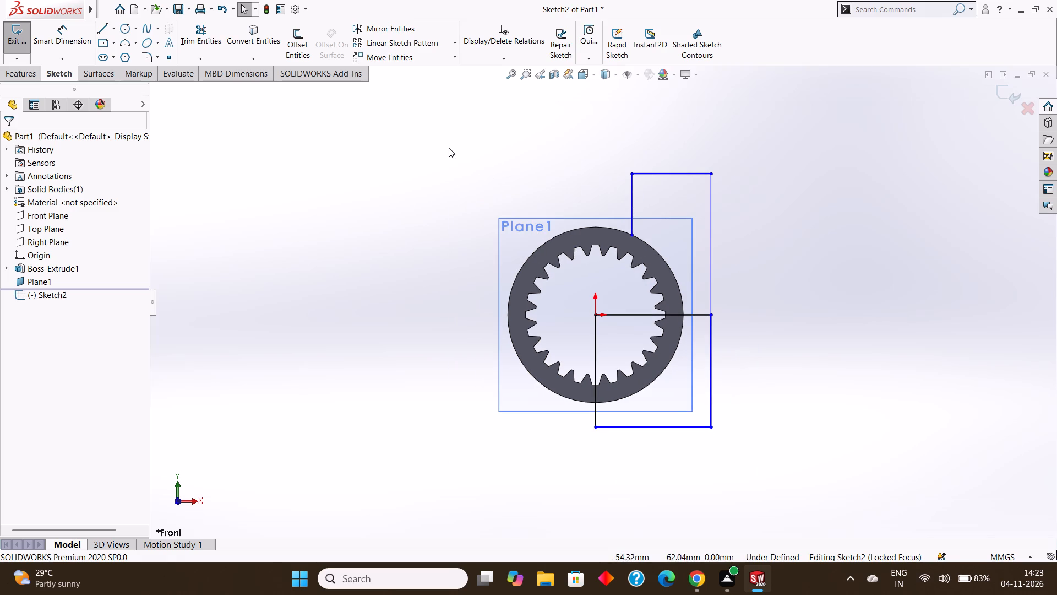
left_click(57, 34)
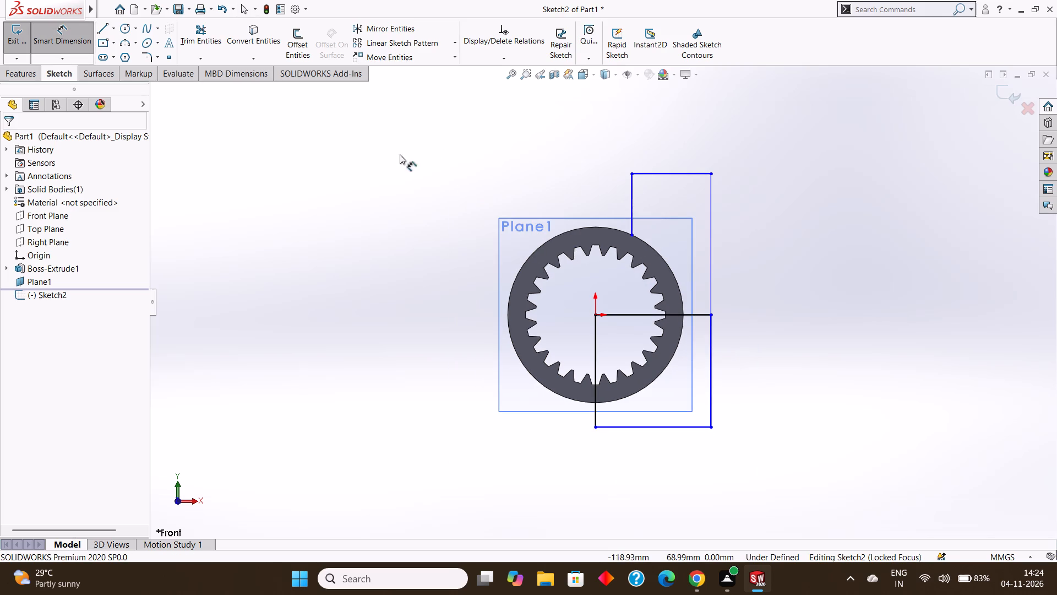
left_click(692, 173)
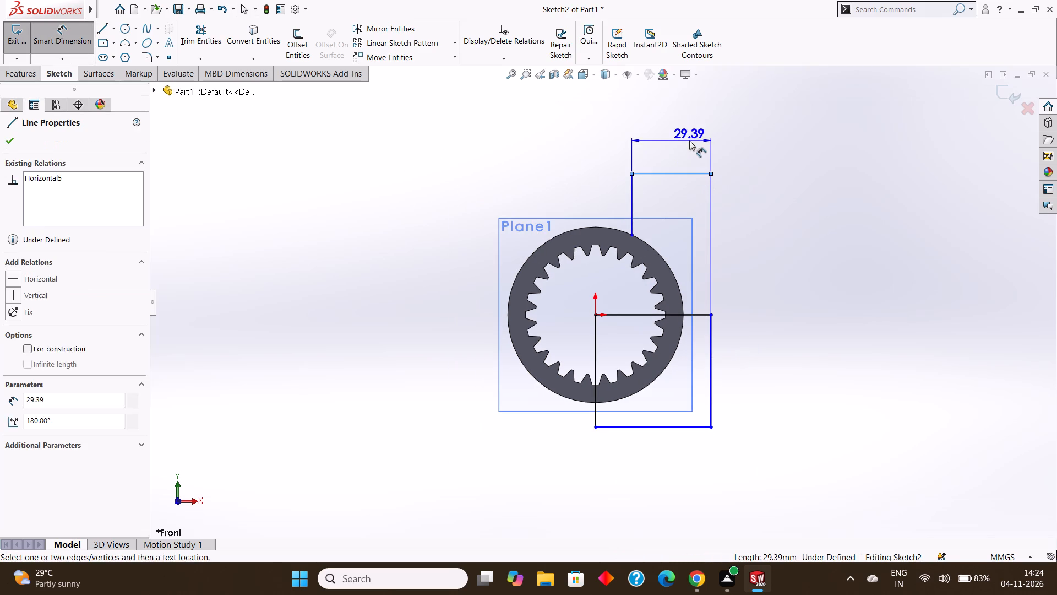
left_click(689, 140)
left_click(643, 125)
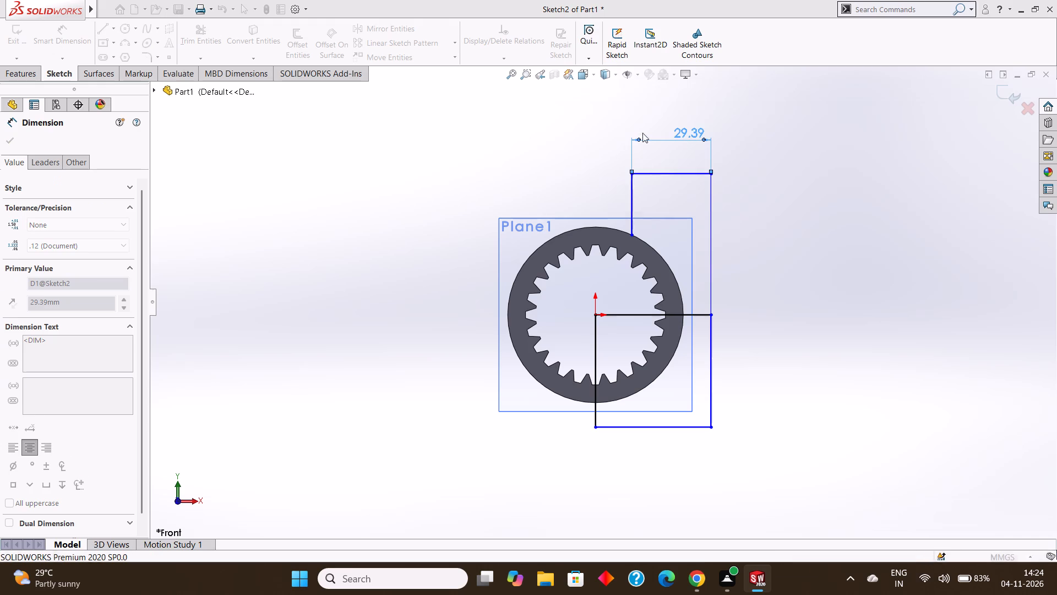
left_click(634, 183)
left_click(593, 182)
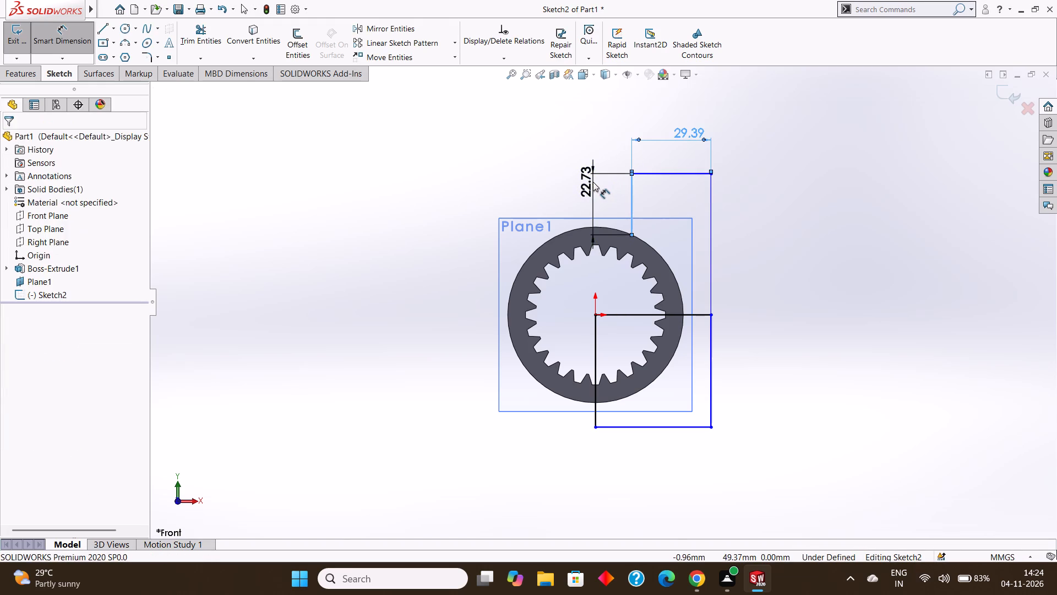
left_click(547, 167)
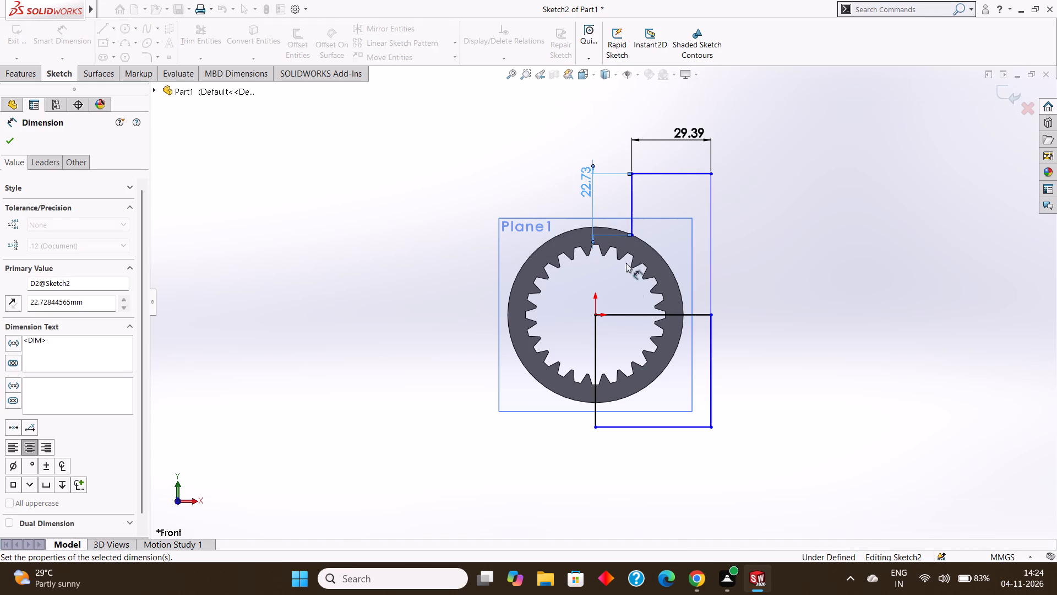
left_click(595, 316)
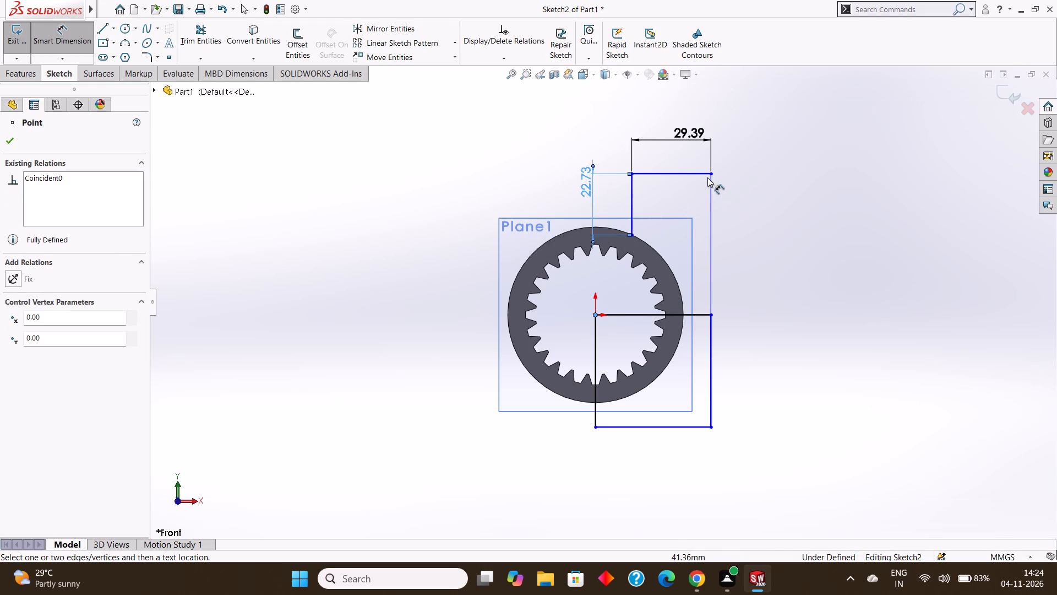
left_click(710, 175)
left_click(664, 104)
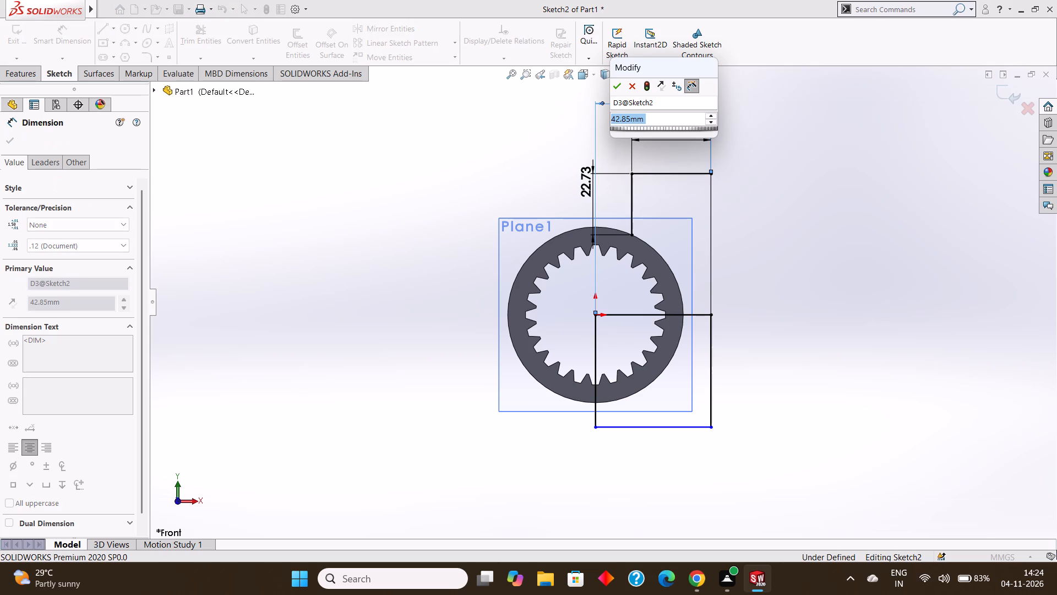
left_click(613, 85)
left_click(10, 144)
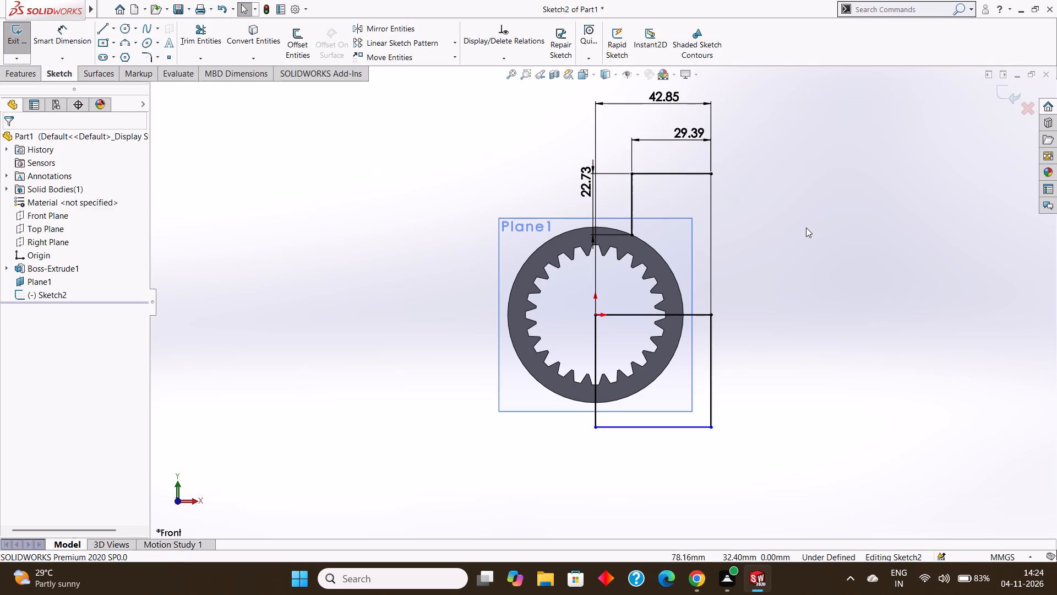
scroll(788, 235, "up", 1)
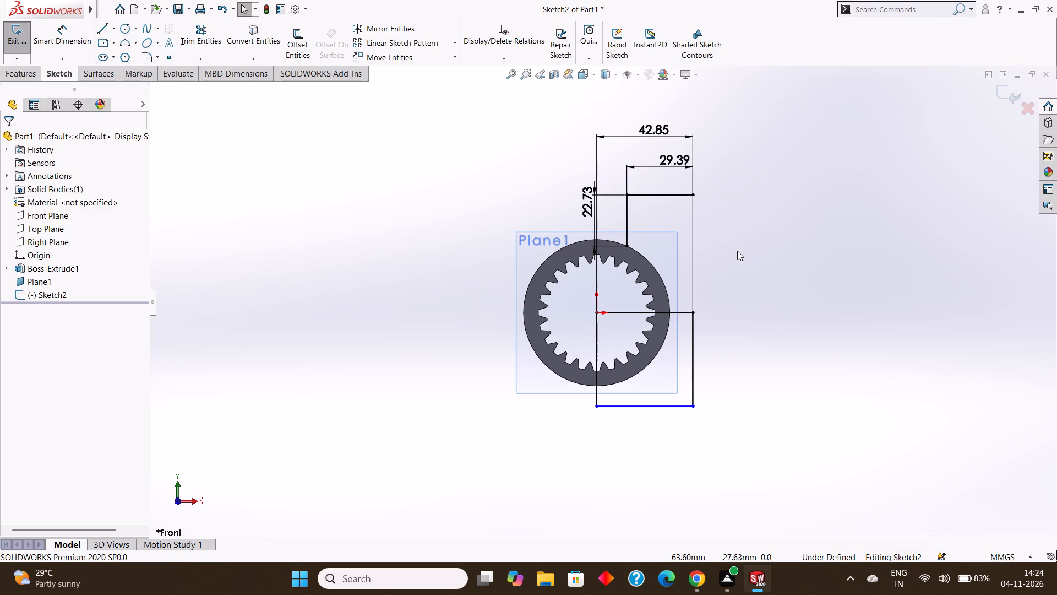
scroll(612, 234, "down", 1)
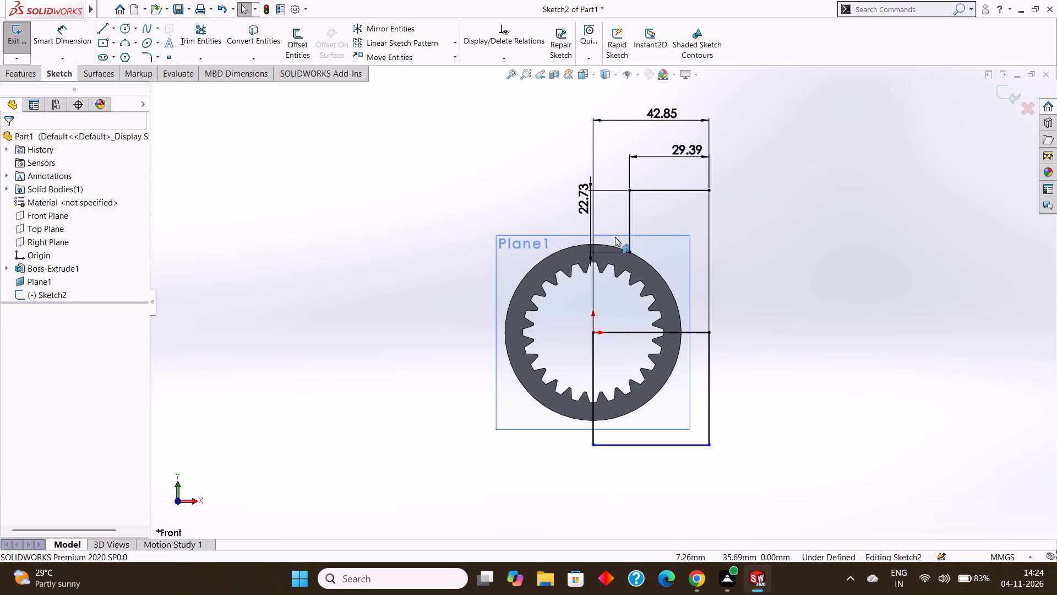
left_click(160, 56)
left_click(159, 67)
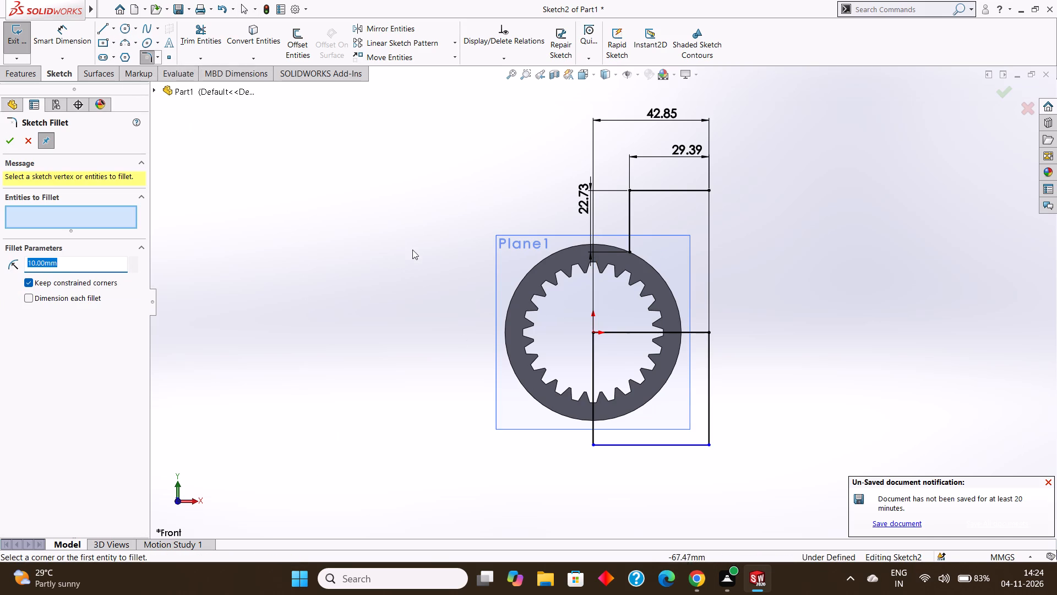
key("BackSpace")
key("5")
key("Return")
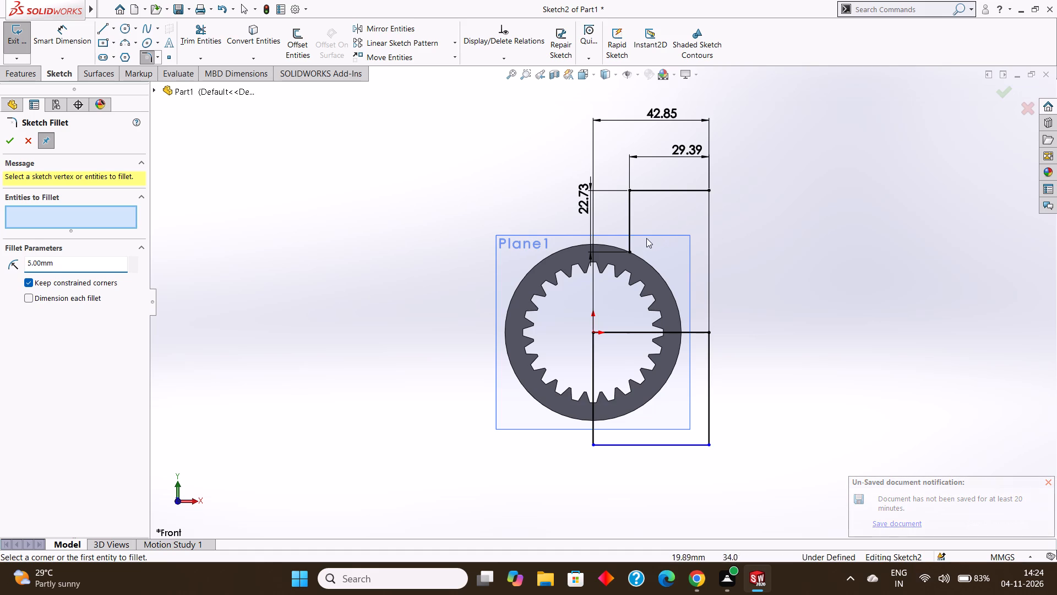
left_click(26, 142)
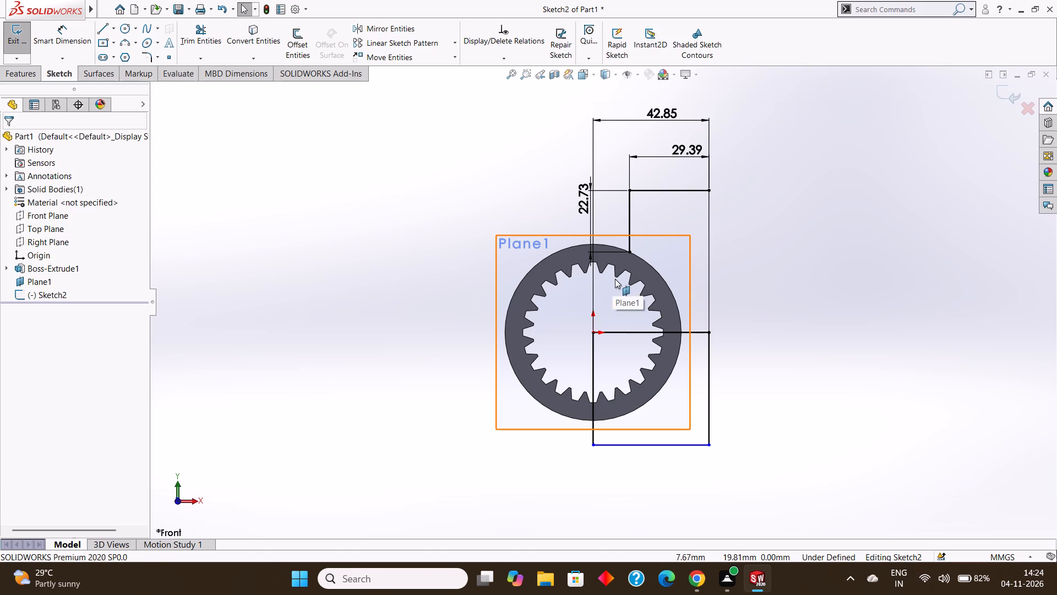
Save the part as "internal splined mounting bracket" in the tryfuji folder.
key("ctrl+s")
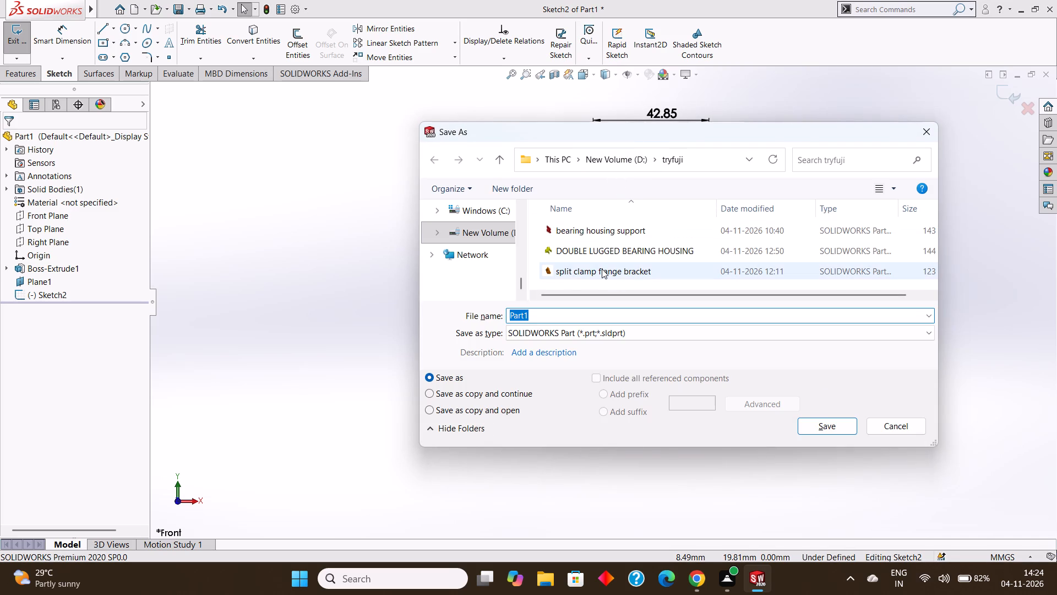
key("BackSpace")
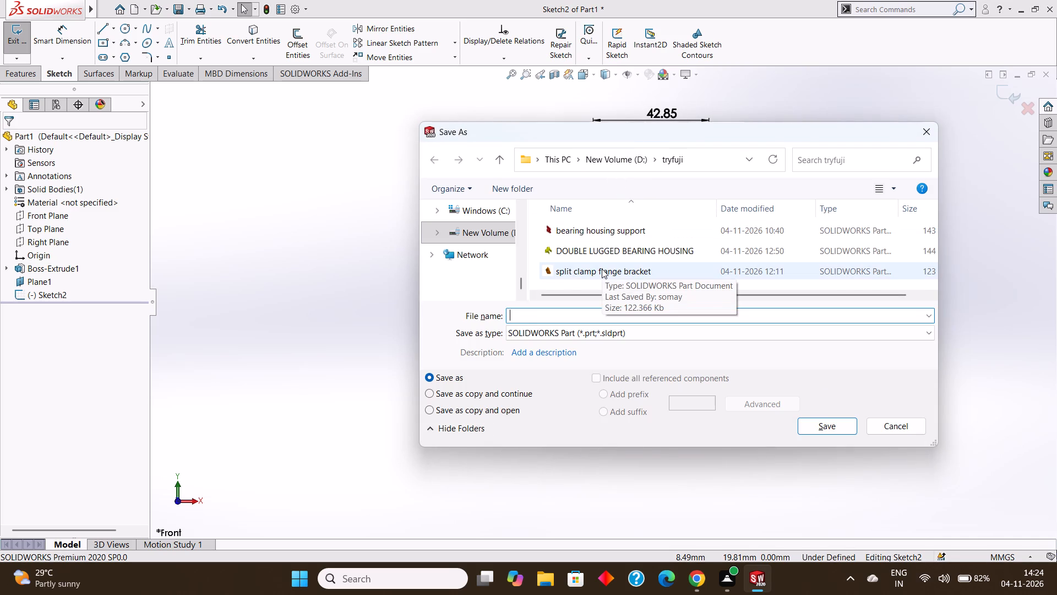
type("inter")
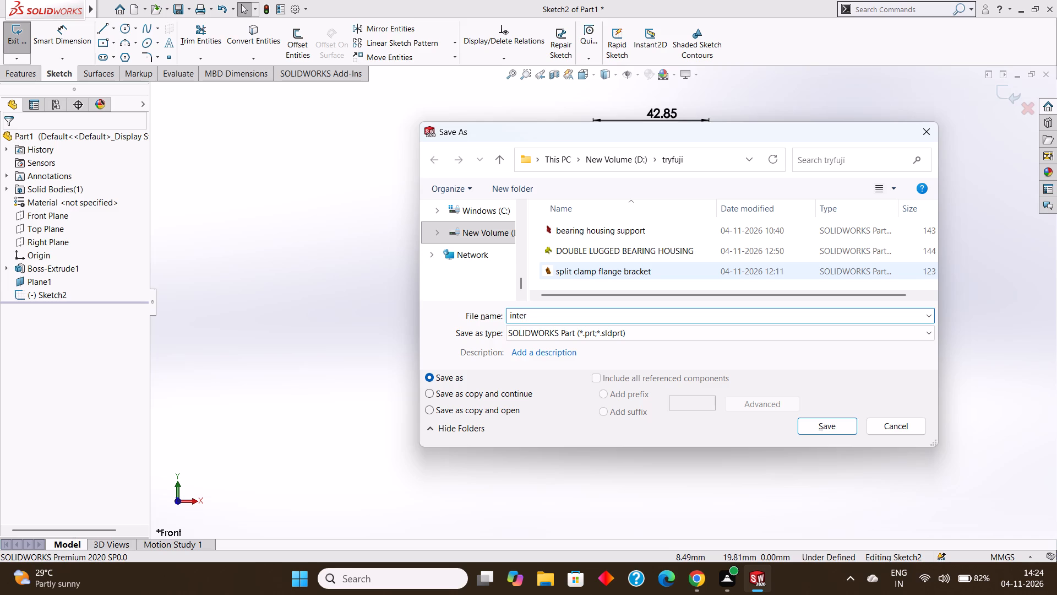
type("nal splined")
key("space")
type("mounting")
key("space")
type("bracket")
key("Return")
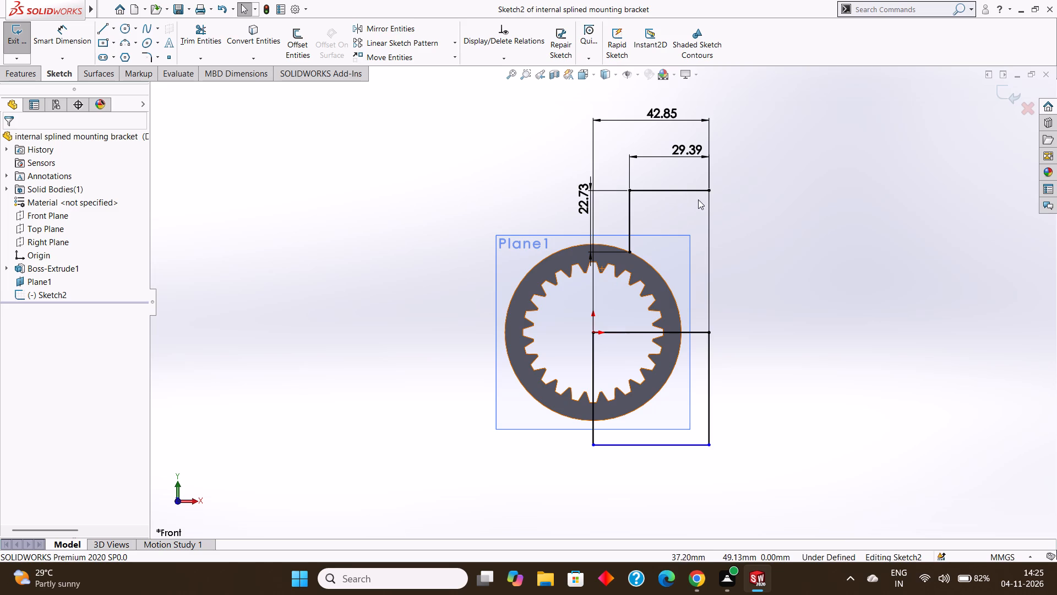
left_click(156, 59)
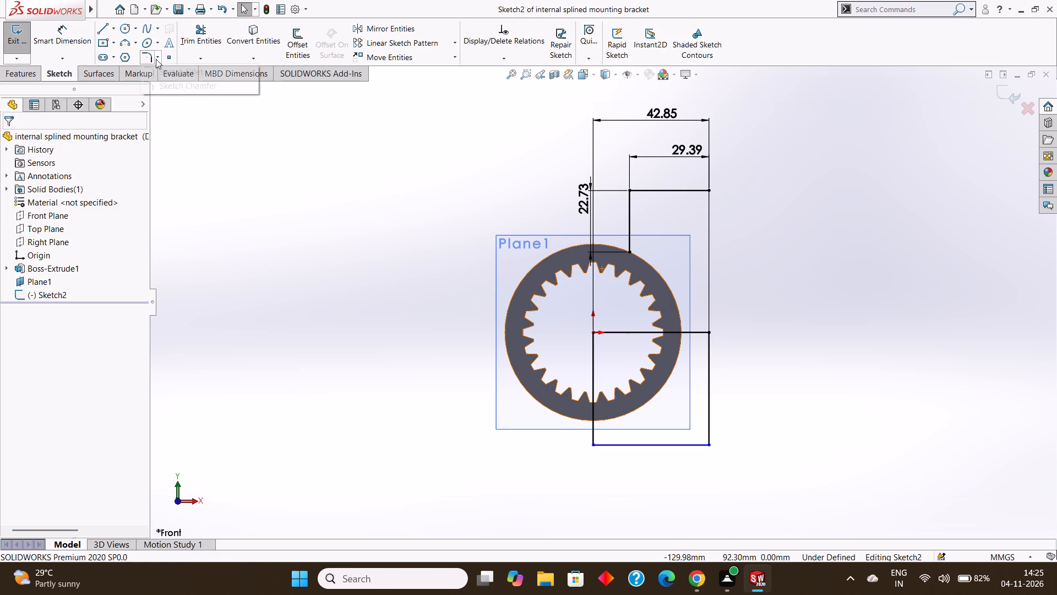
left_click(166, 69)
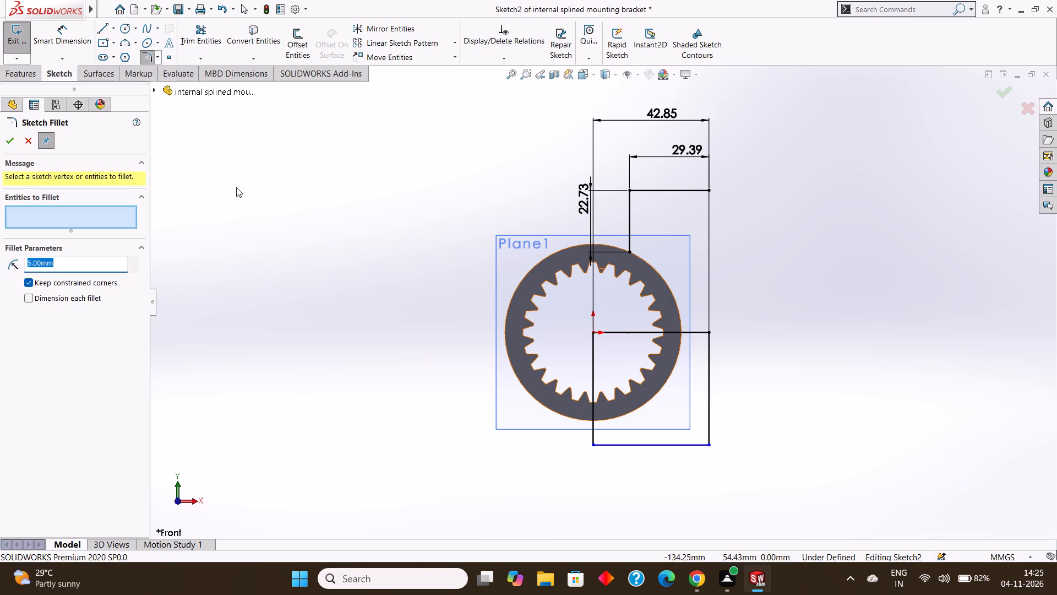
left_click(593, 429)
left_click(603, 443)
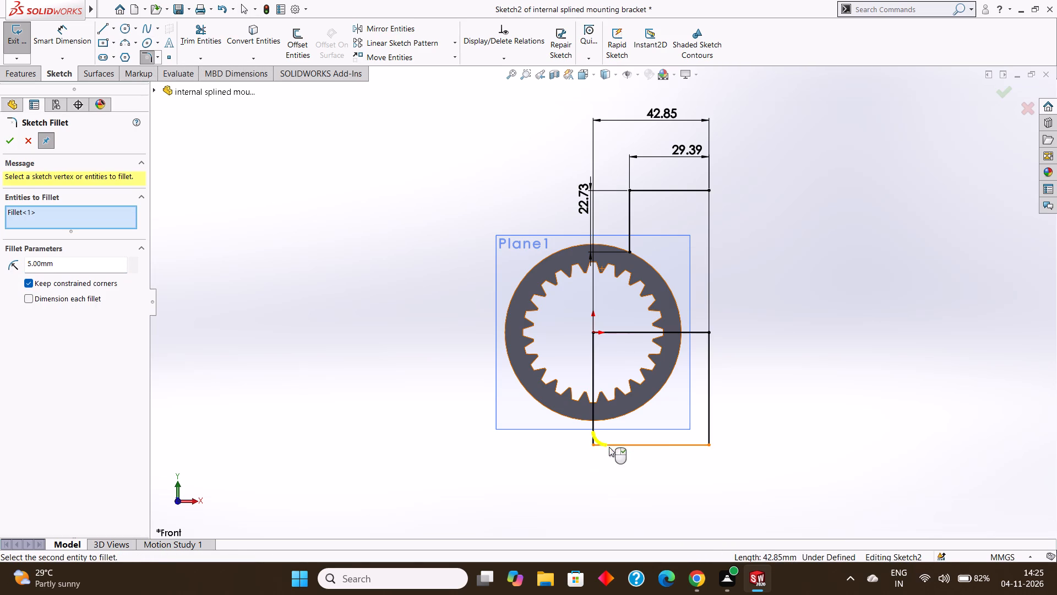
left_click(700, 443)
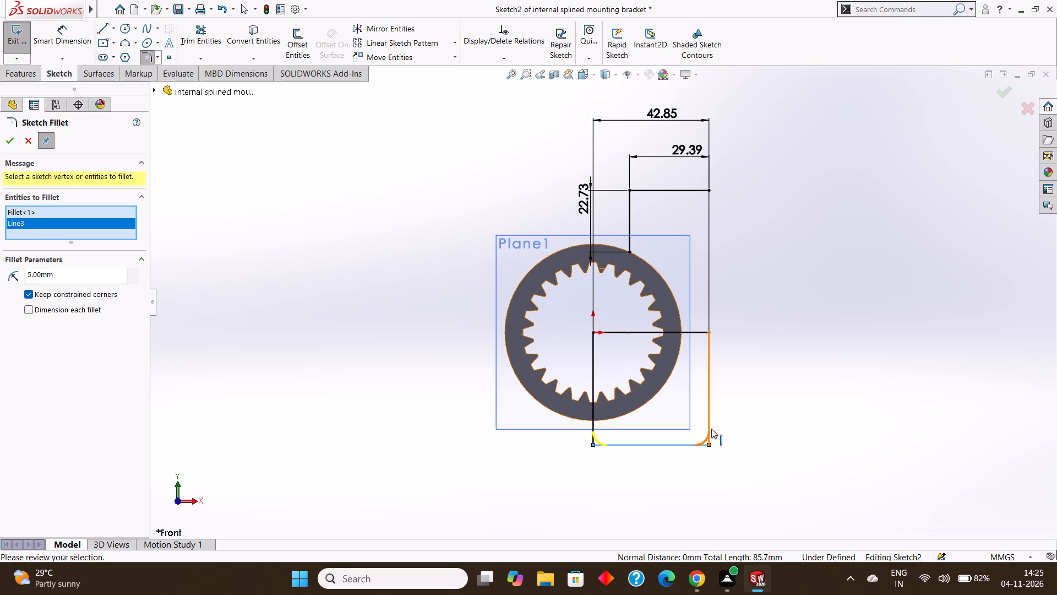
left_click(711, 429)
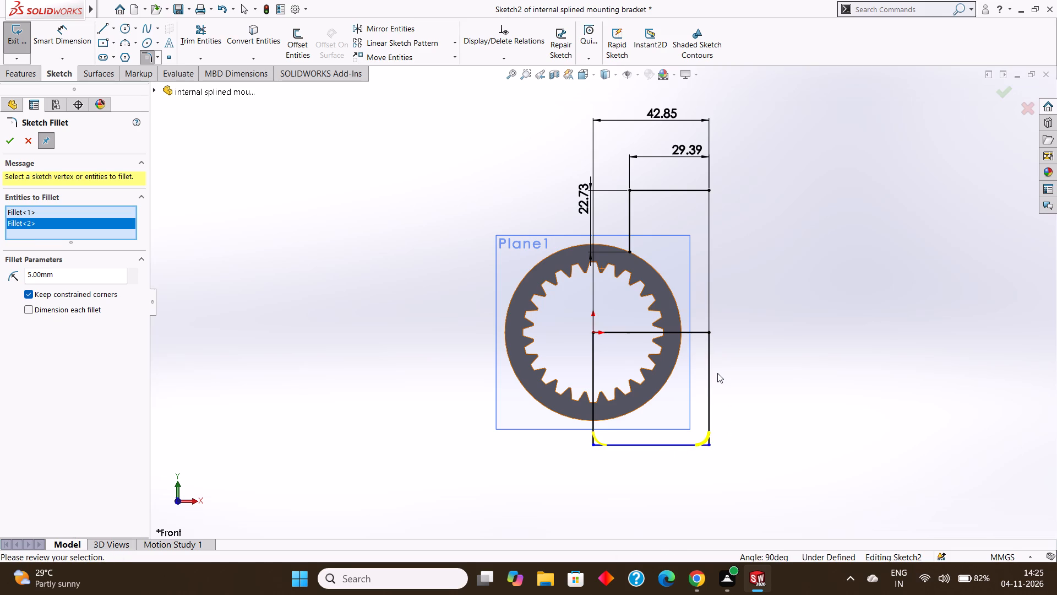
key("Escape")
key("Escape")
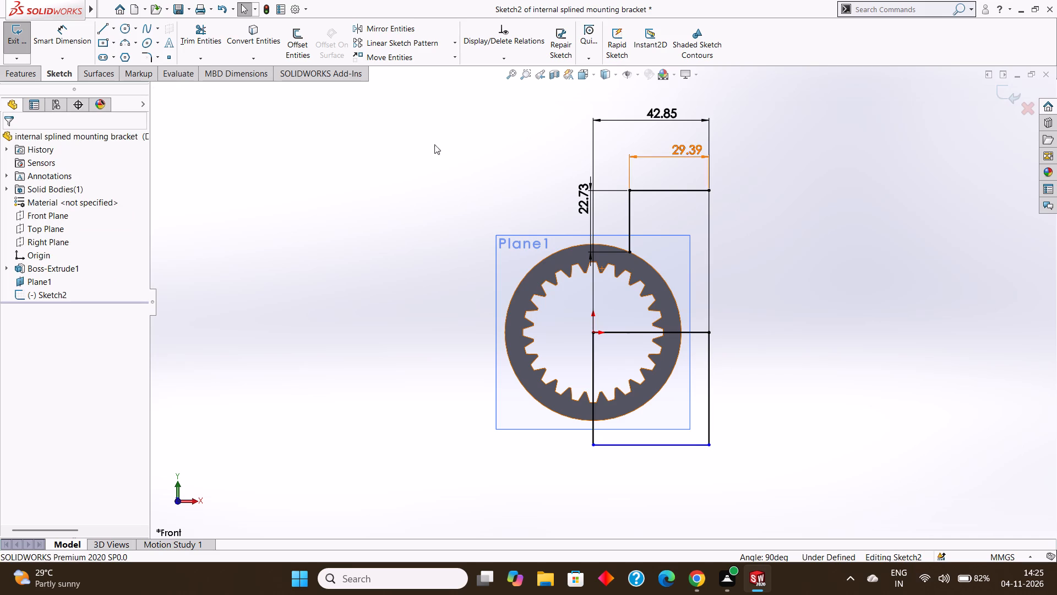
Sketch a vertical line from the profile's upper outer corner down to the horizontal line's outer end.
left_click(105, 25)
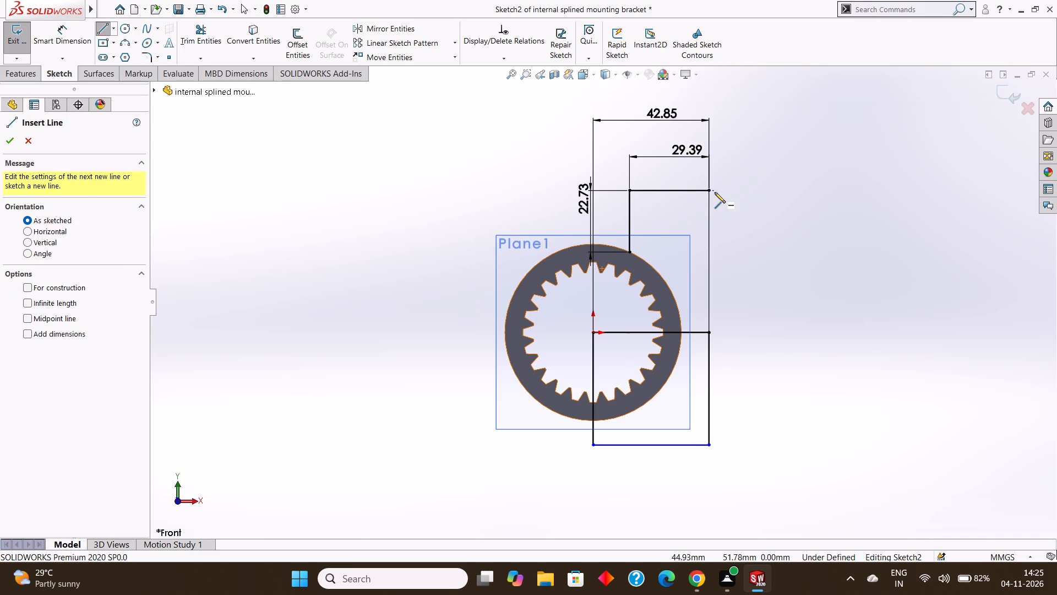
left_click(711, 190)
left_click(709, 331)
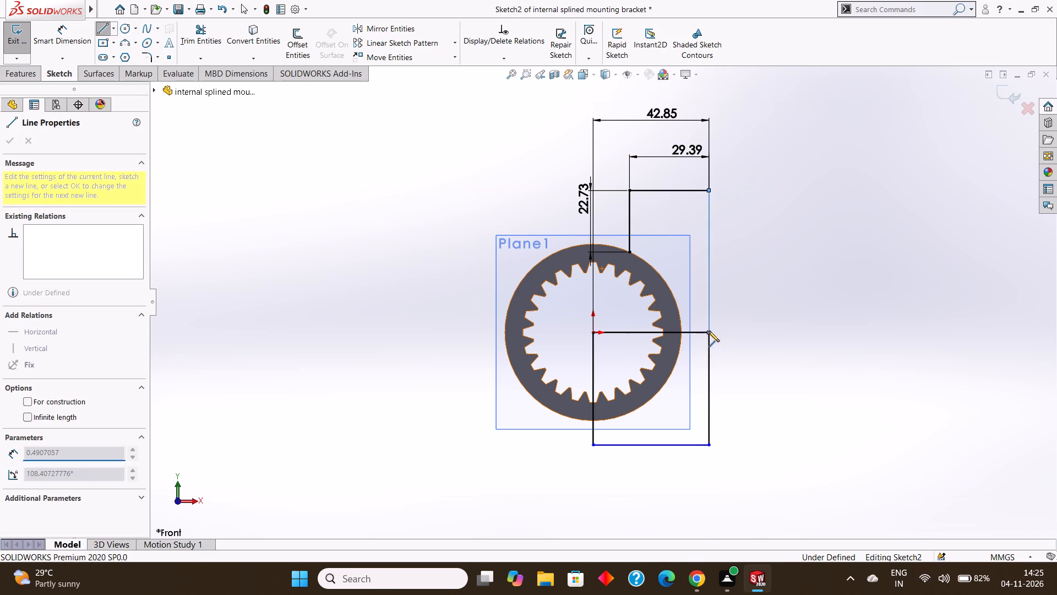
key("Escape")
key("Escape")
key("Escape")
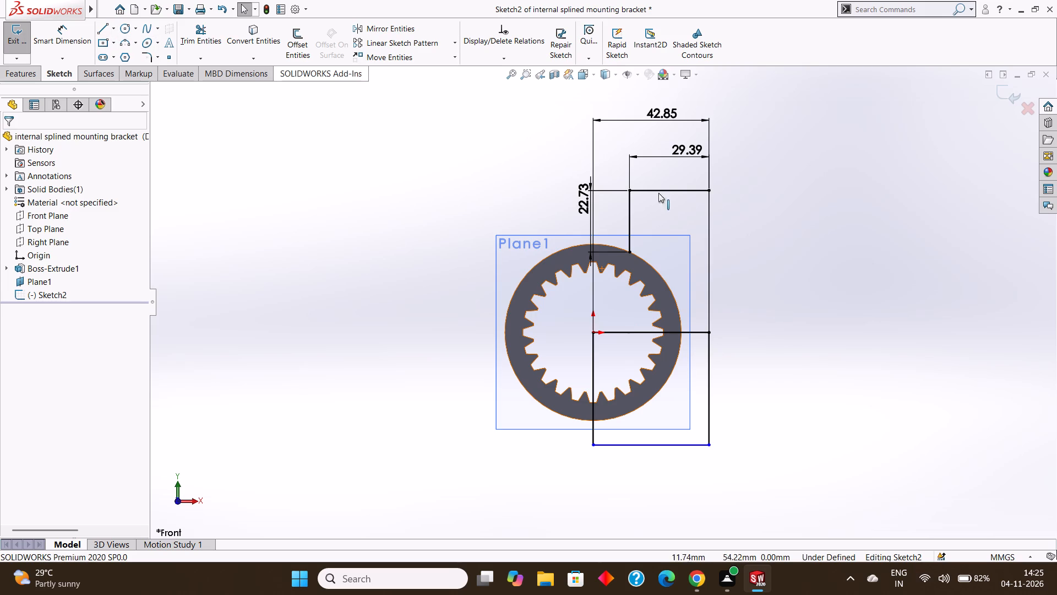
Trim away the overlapping outer vertical lines between the upper outer corner and the horizontal line.
left_click(213, 31)
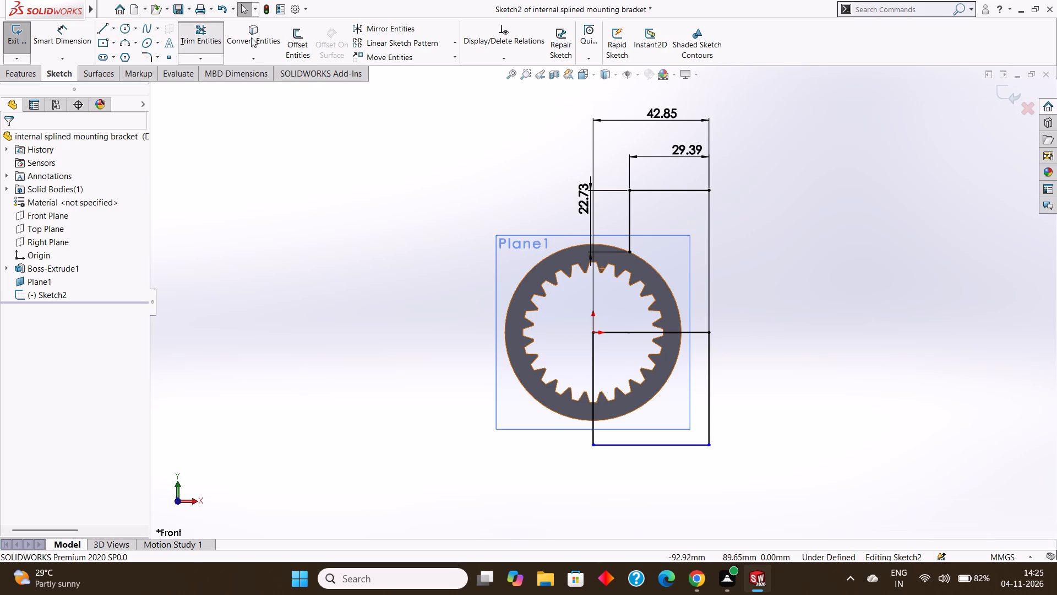
left_click(709, 277)
left_click(711, 271)
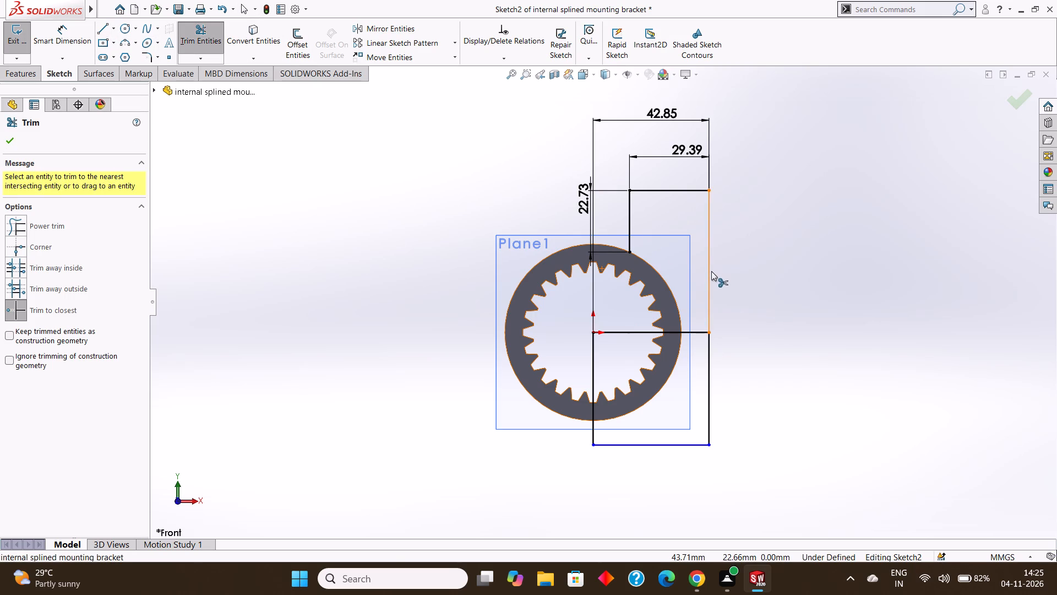
key("Escape")
Redraw a single vertical line from the upper outer corner down to the horizontal line's outer end.
left_click(105, 26)
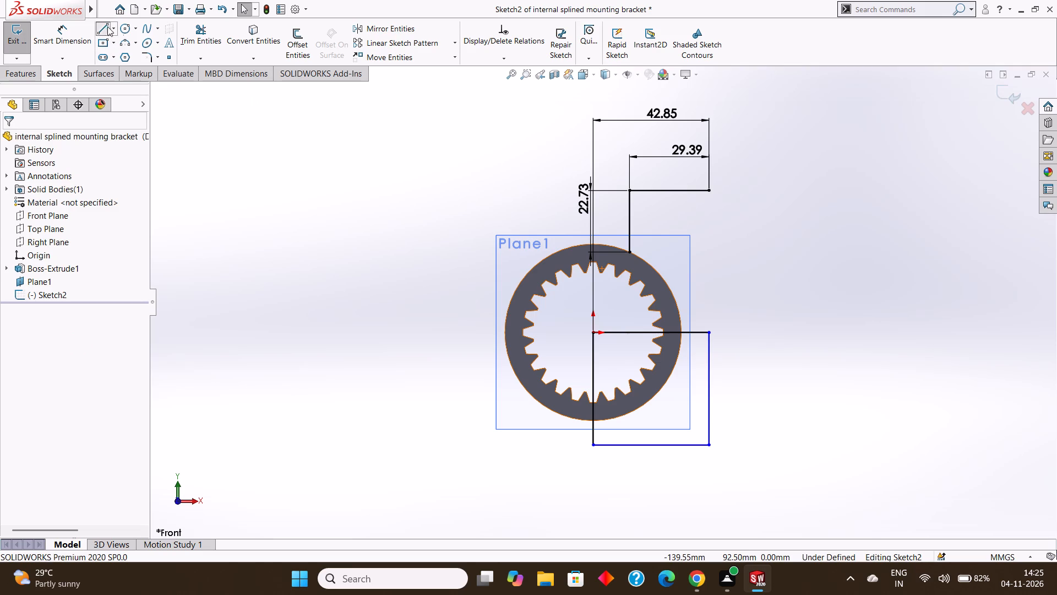
left_click(710, 189)
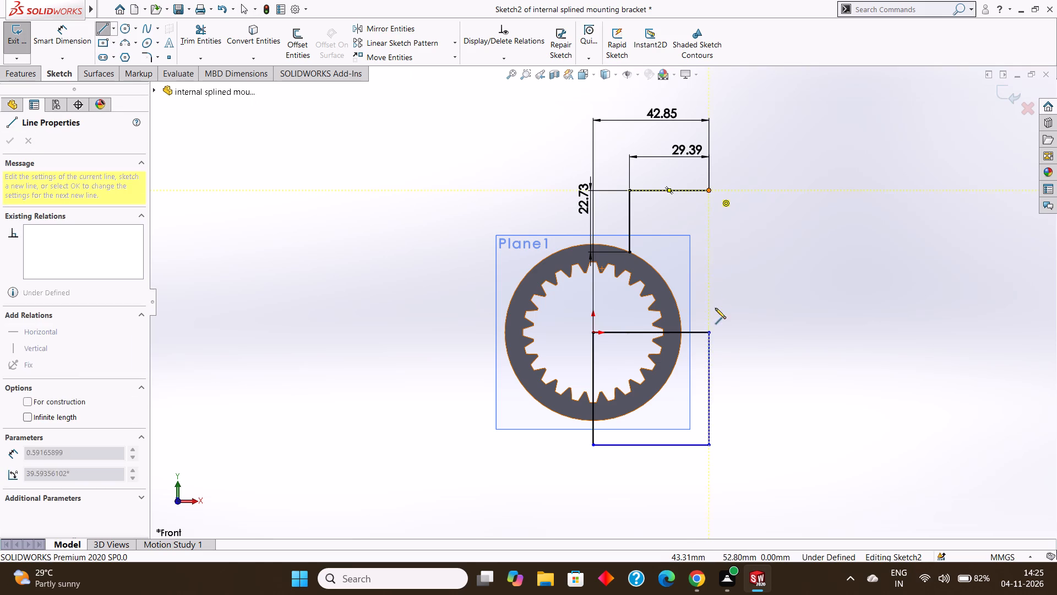
left_click(709, 331)
key("Escape")
key("Escape")
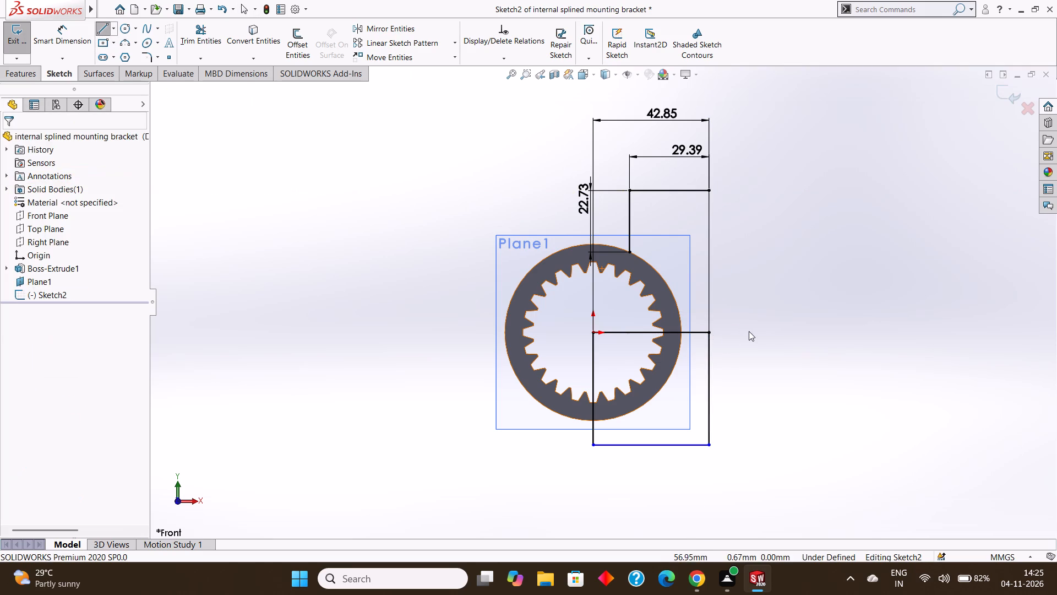
Convert the horizontal line running from the origin to the outer edge into construction geometry.
right_click(631, 330)
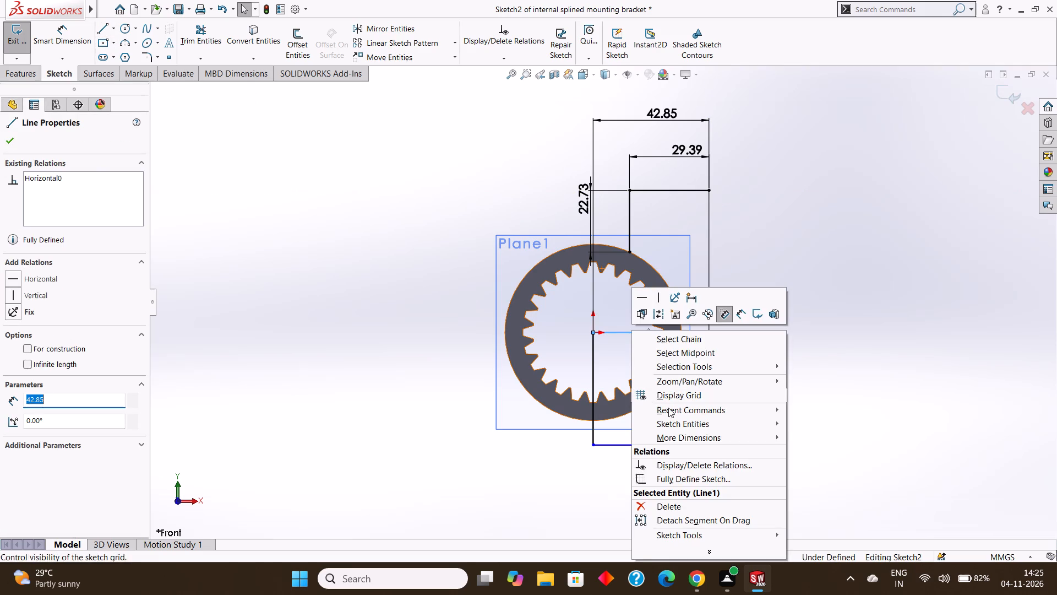
left_click(660, 315)
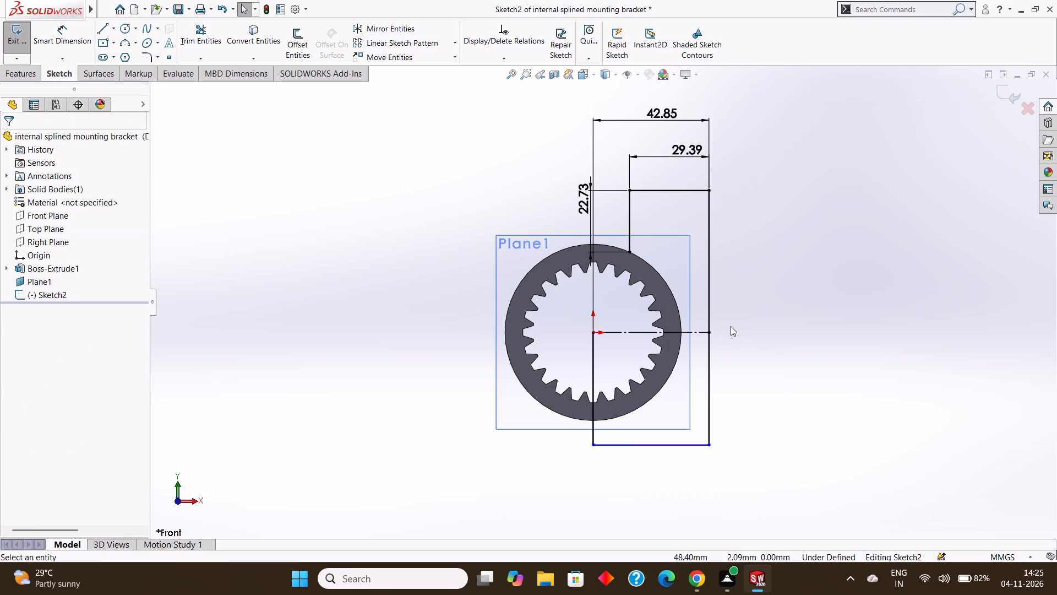
key("Escape")
key("Escape")
key("Escape")
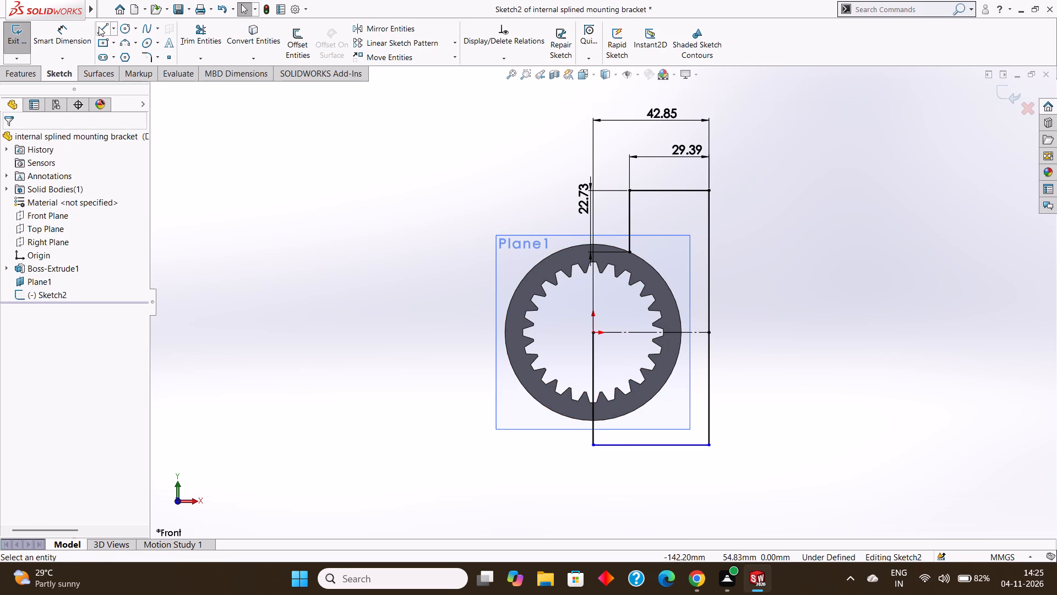
left_click(99, 26)
key("Escape")
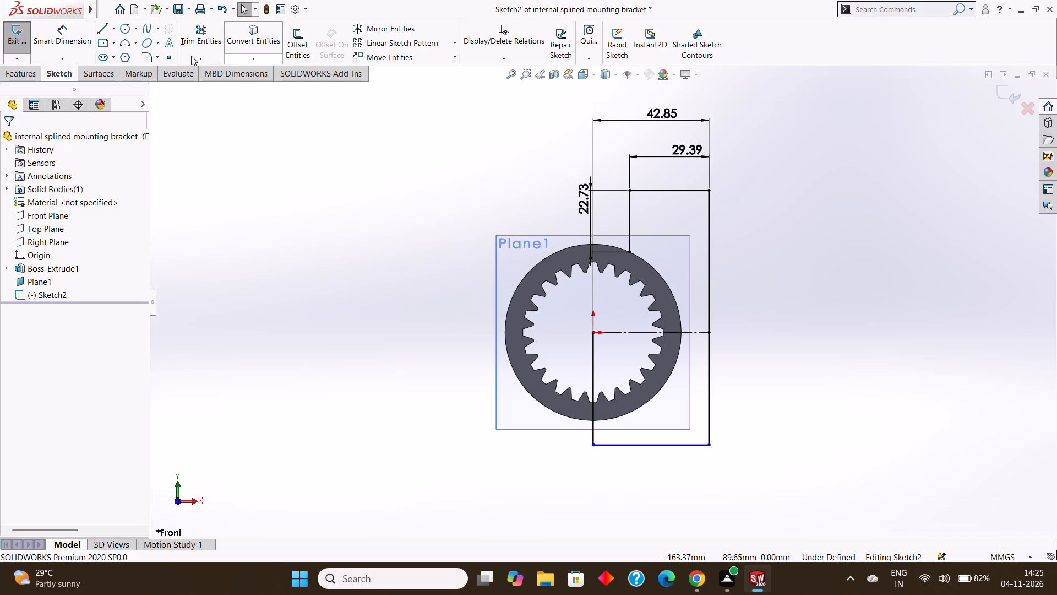
Apply 5 mm sketch fillets to the two bottom corners and the two top corners of the mounting profile.
left_click(160, 59)
left_click(167, 67)
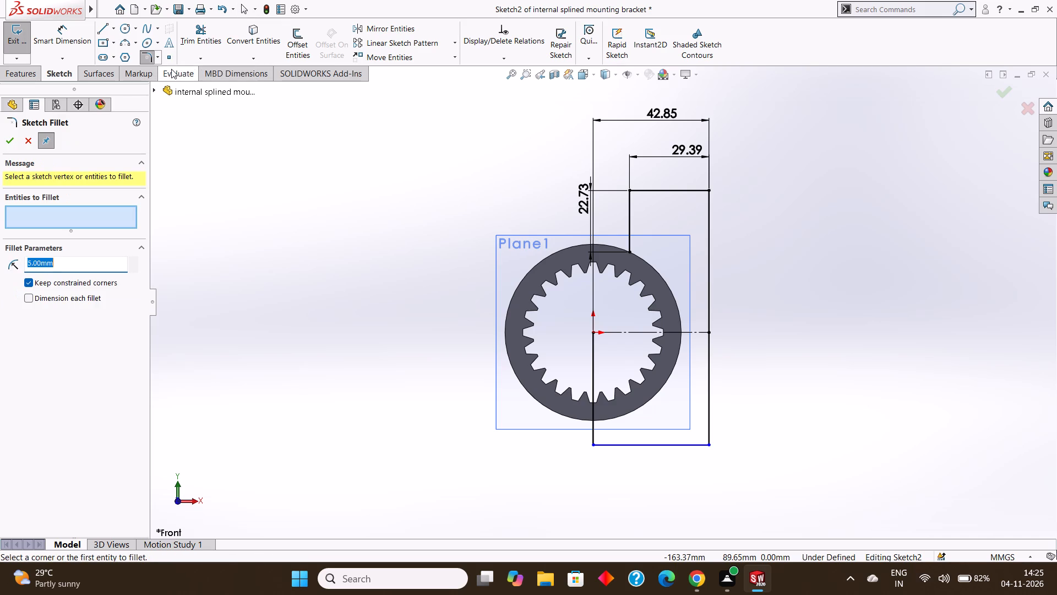
left_click(596, 416)
left_click(608, 445)
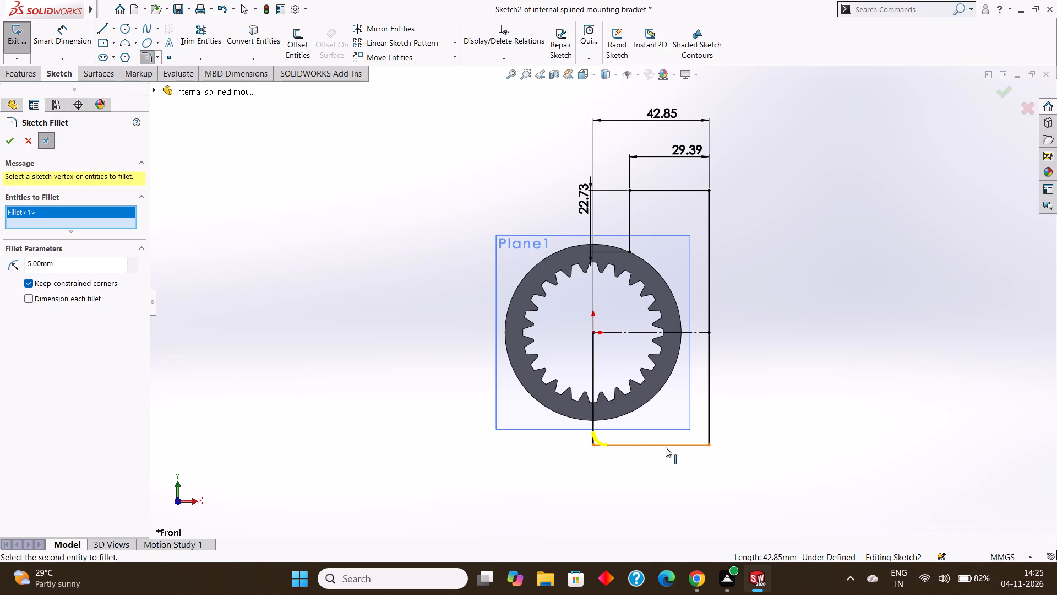
left_click(696, 447)
left_click(709, 420)
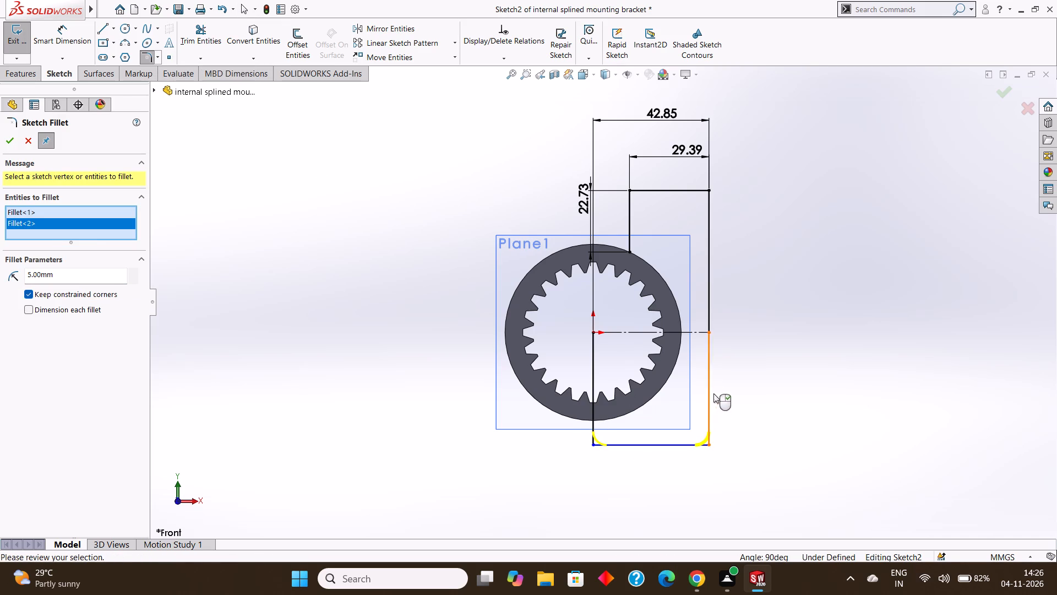
left_click(710, 201)
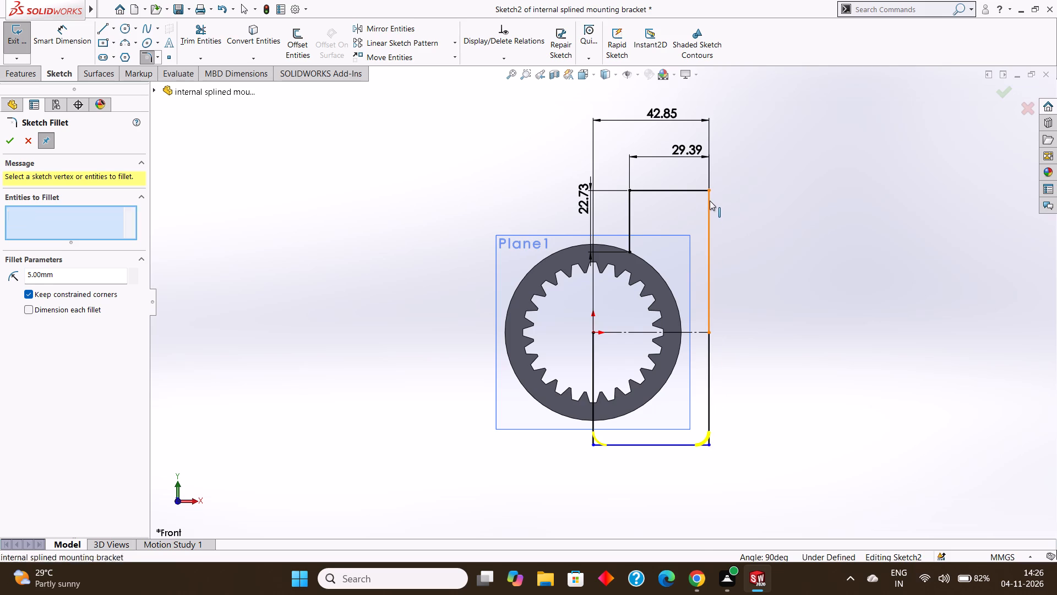
left_click(701, 190)
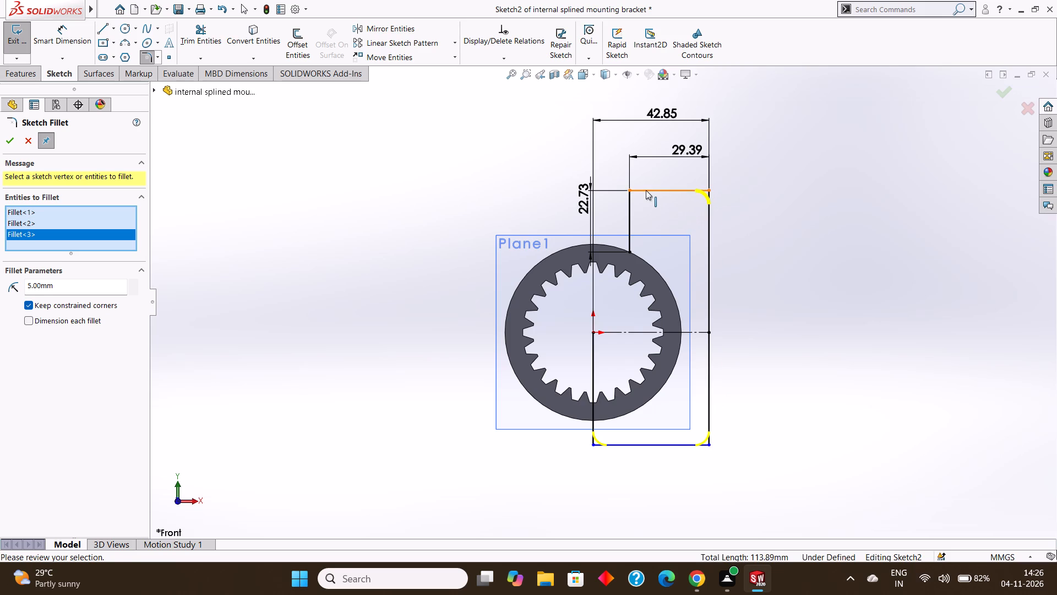
left_click(646, 190)
left_click(628, 199)
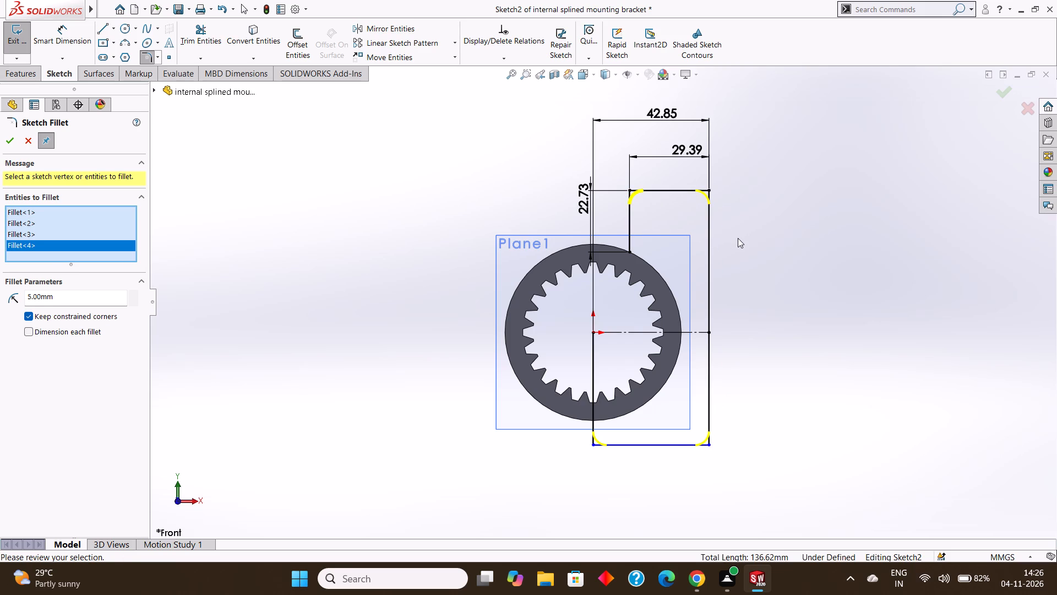
left_click(13, 140)
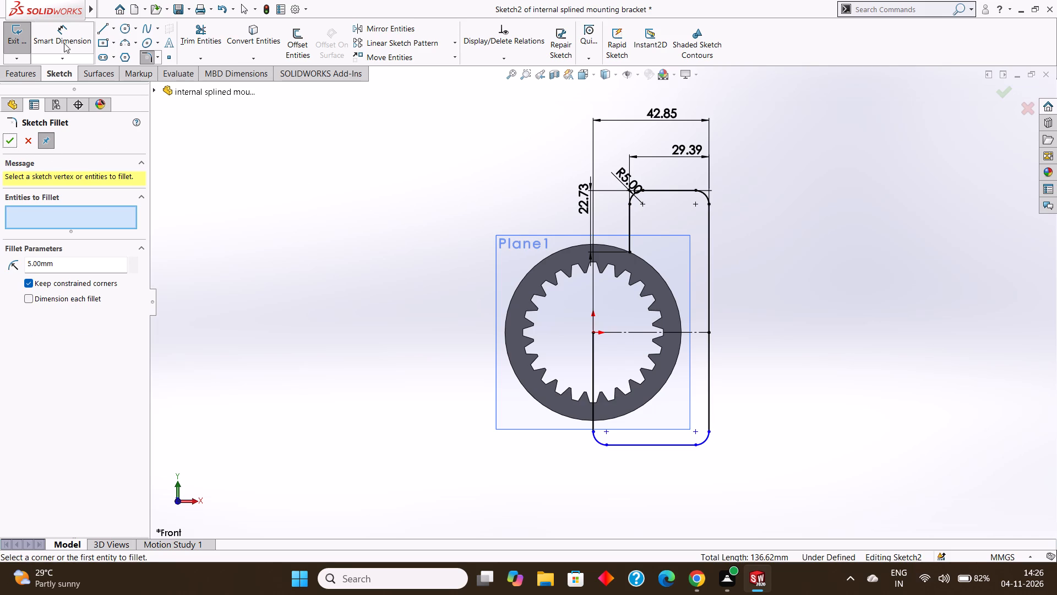
left_click(9, 141)
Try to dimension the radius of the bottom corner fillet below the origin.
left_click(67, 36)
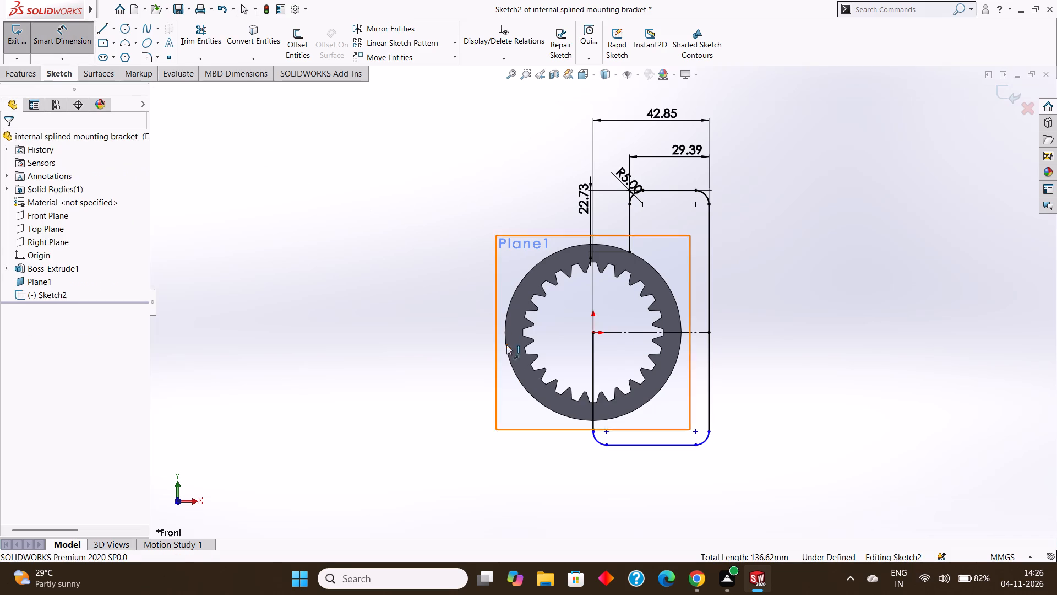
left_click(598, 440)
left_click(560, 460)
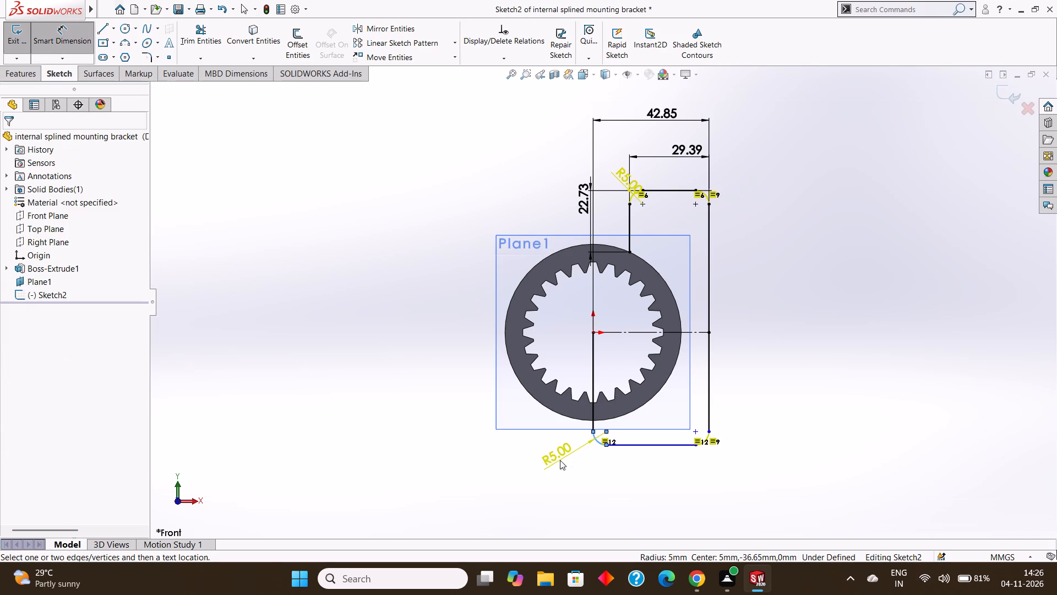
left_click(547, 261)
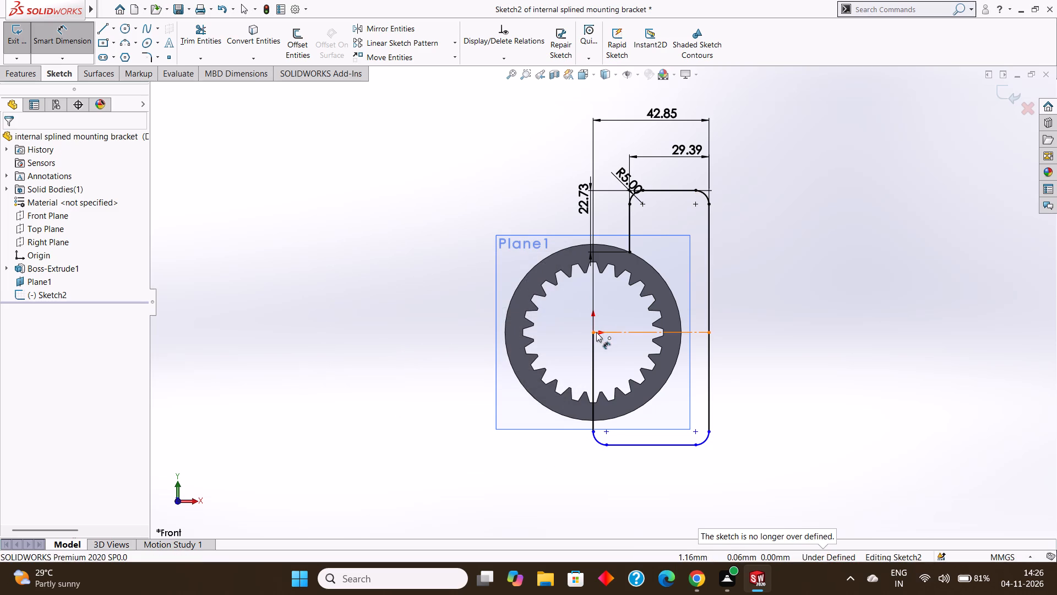
Dimension the vertical distance from the origin to the start of the bottom fillet directly below it.
left_click(596, 332)
left_click(596, 430)
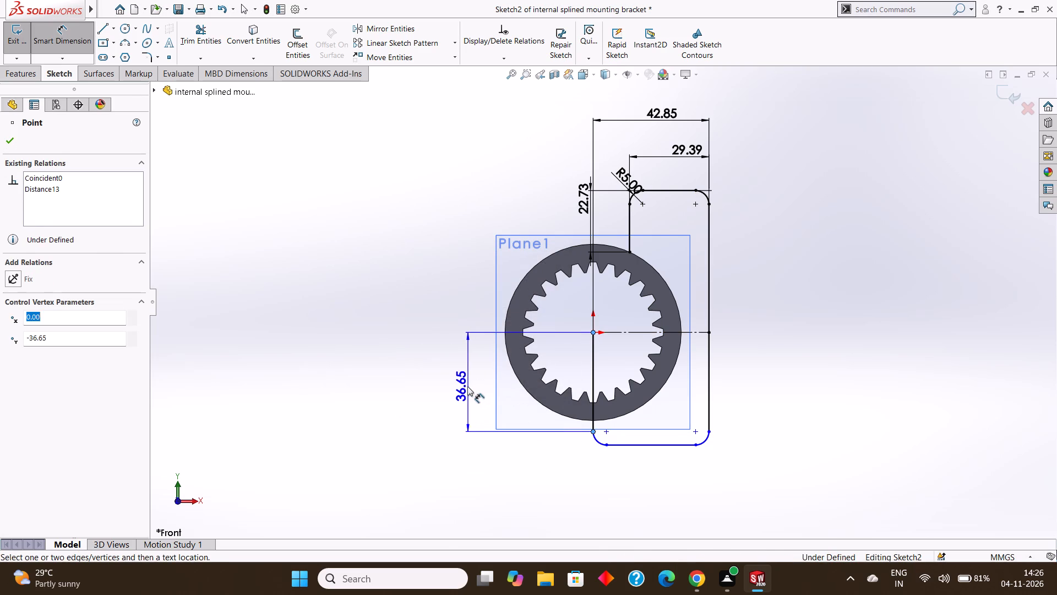
left_click(467, 386)
left_click(418, 369)
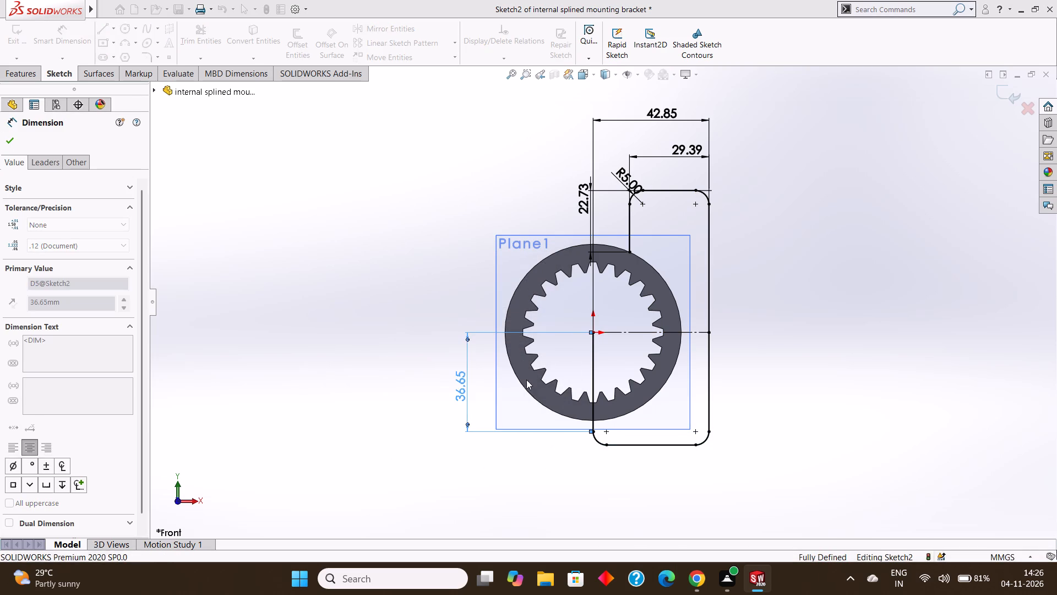
Sketch a circle of 5 mm radius just above the ring, between the origin's vertical axis and the profile's inner vertical line.
left_click(9, 133)
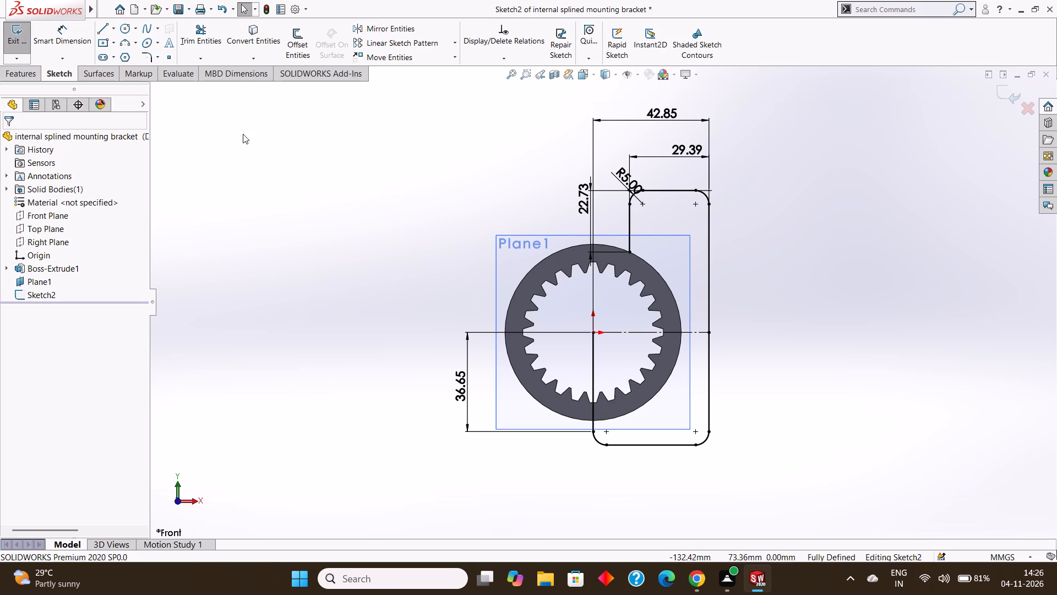
left_click(126, 28)
scroll(628, 268, "down", 3)
scroll(607, 218, "down", 3)
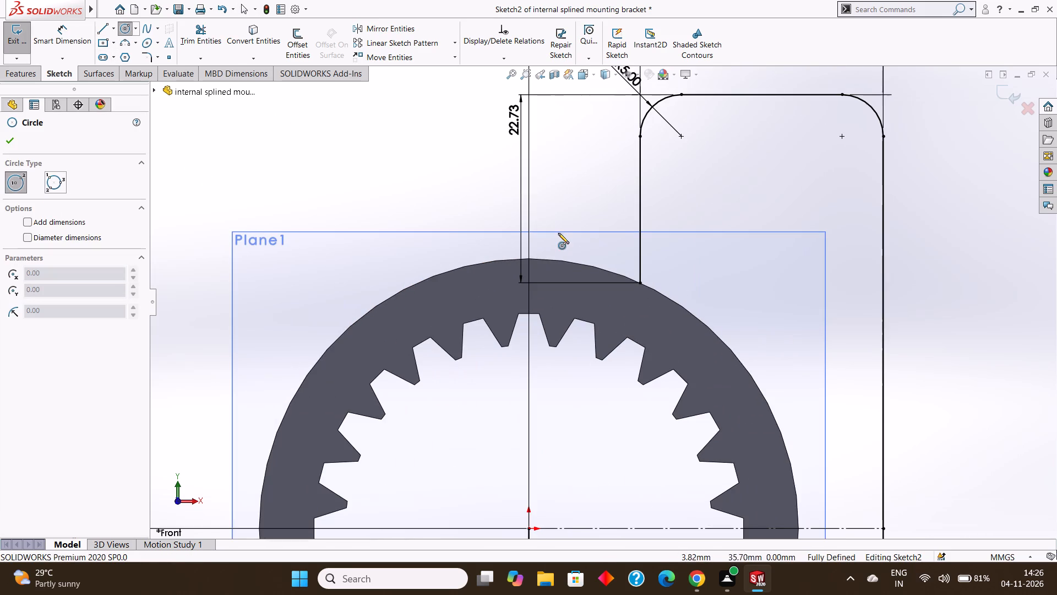
left_click_drag(555, 222, 573, 253)
key("BackSpace")
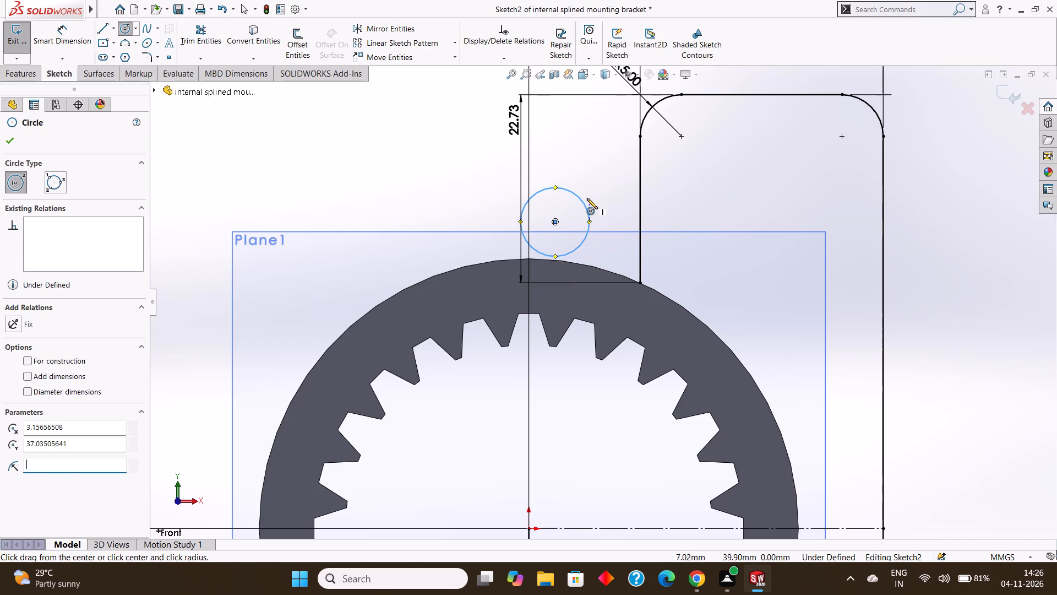
key("5")
key("Return")
key("Escape")
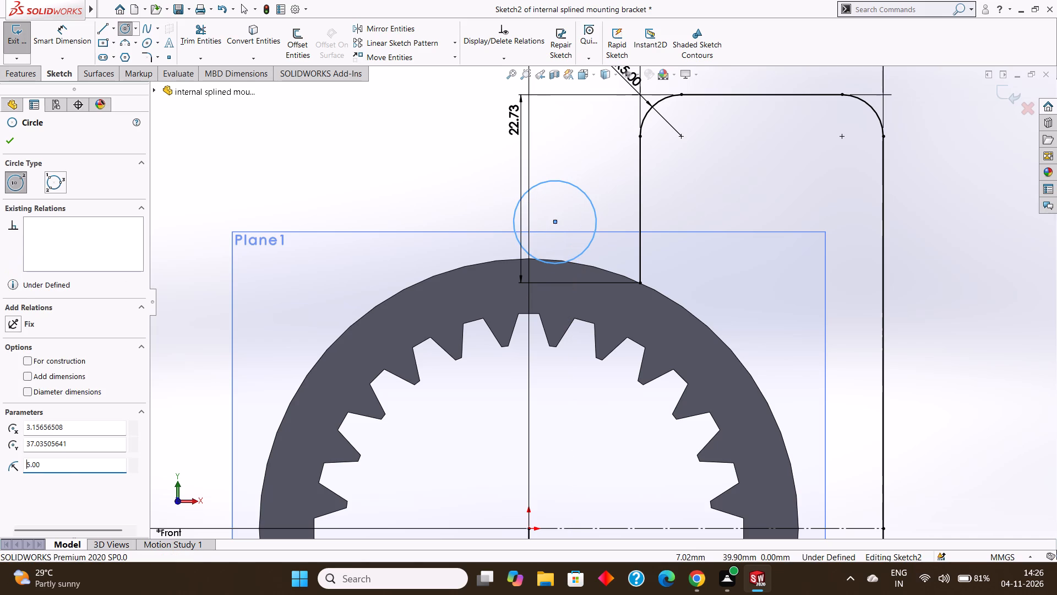
key("Escape")
Add a tangent relation between the small circle and the inner vertical line of the mounting profile.
left_click(571, 183)
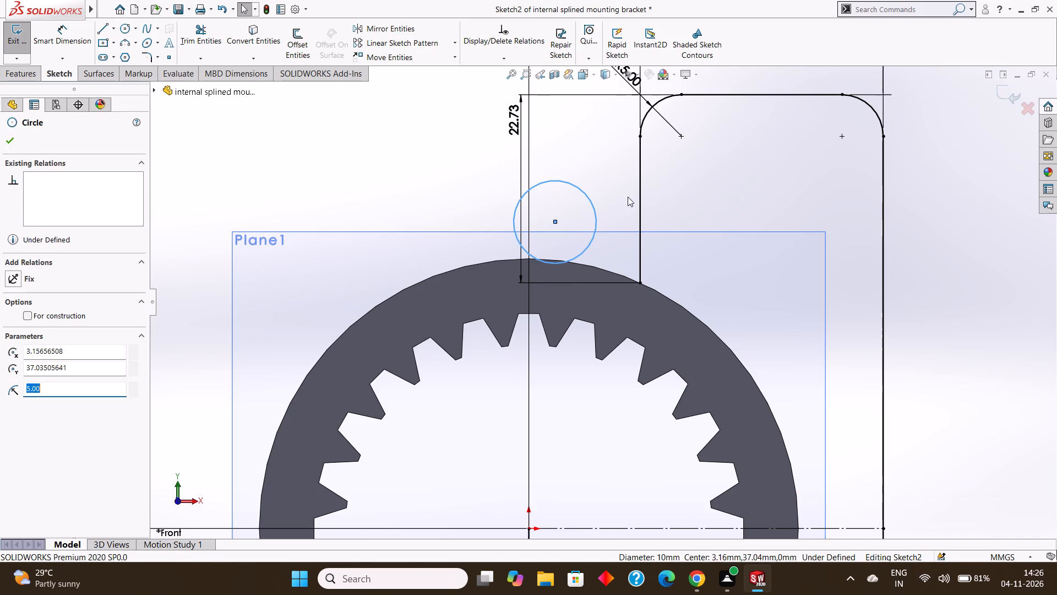
left_click(637, 190, "ctrl")
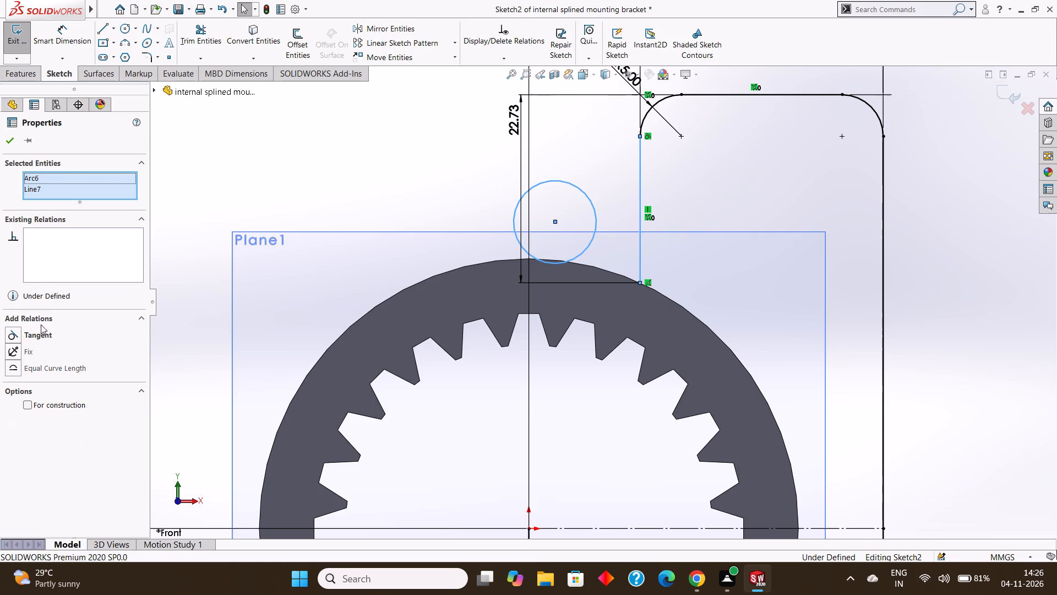
left_click(42, 329)
left_click(10, 143)
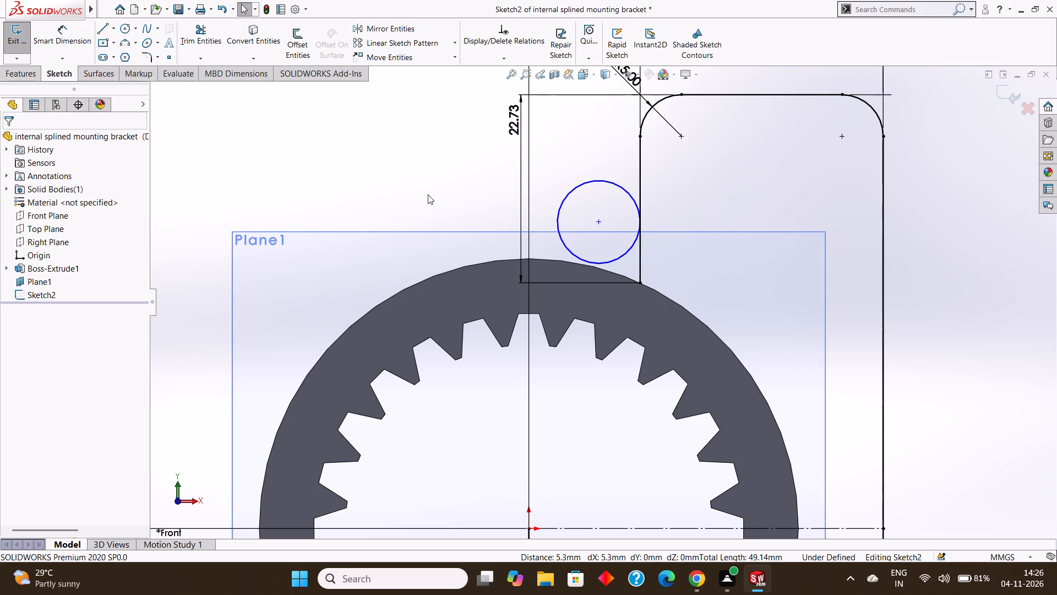
left_click(584, 180)
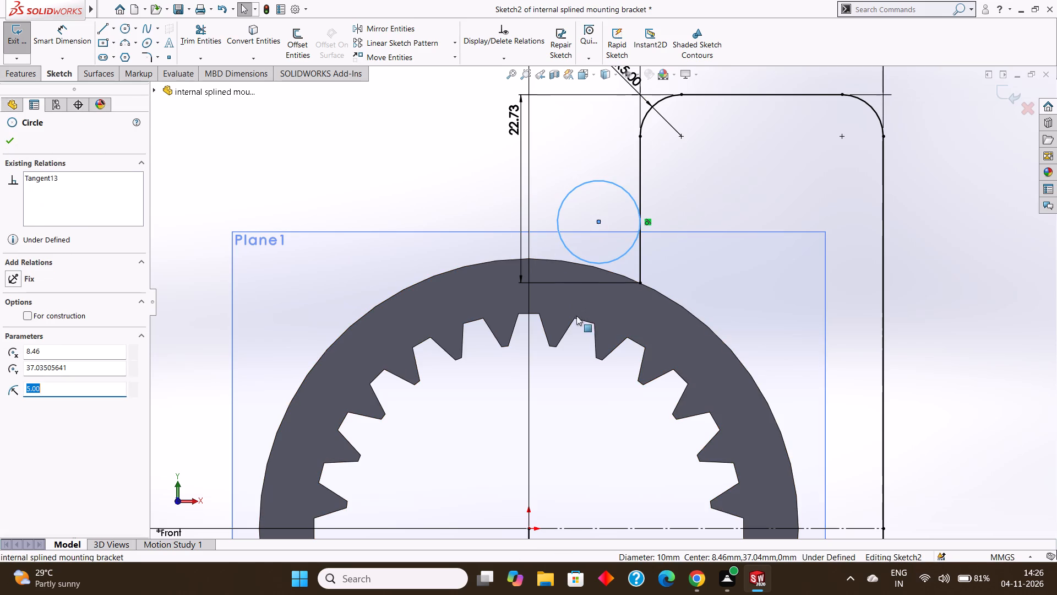
key("Escape")
key("Escape")
Sketch a circle centred on the origin along the ring's outer edge, with a radius of about 32.6 mm.
left_click(129, 26)
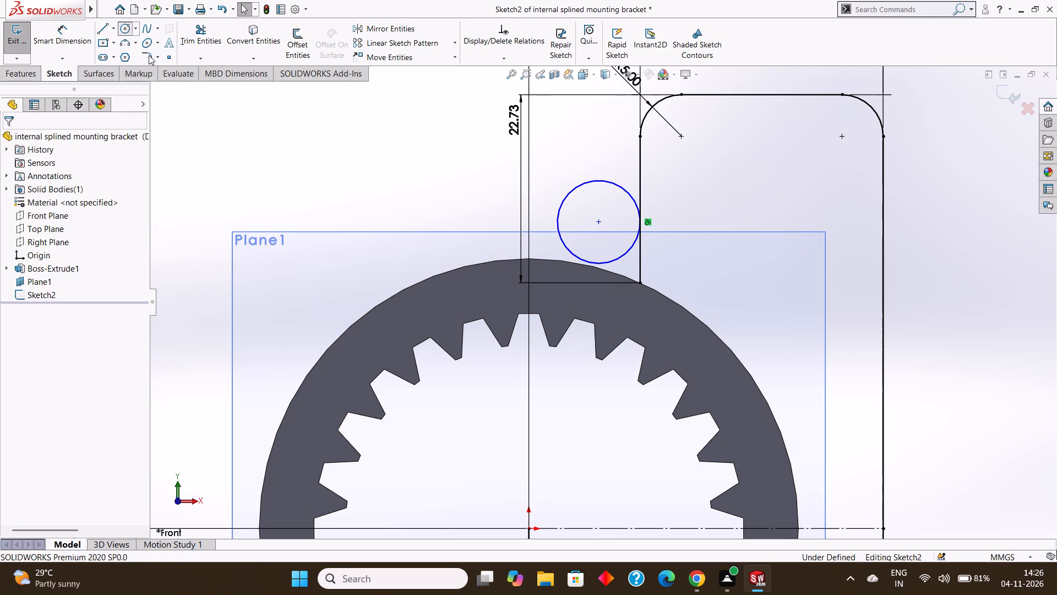
scroll(534, 448, "up", 3)
left_click_drag(560, 432, 670, 320)
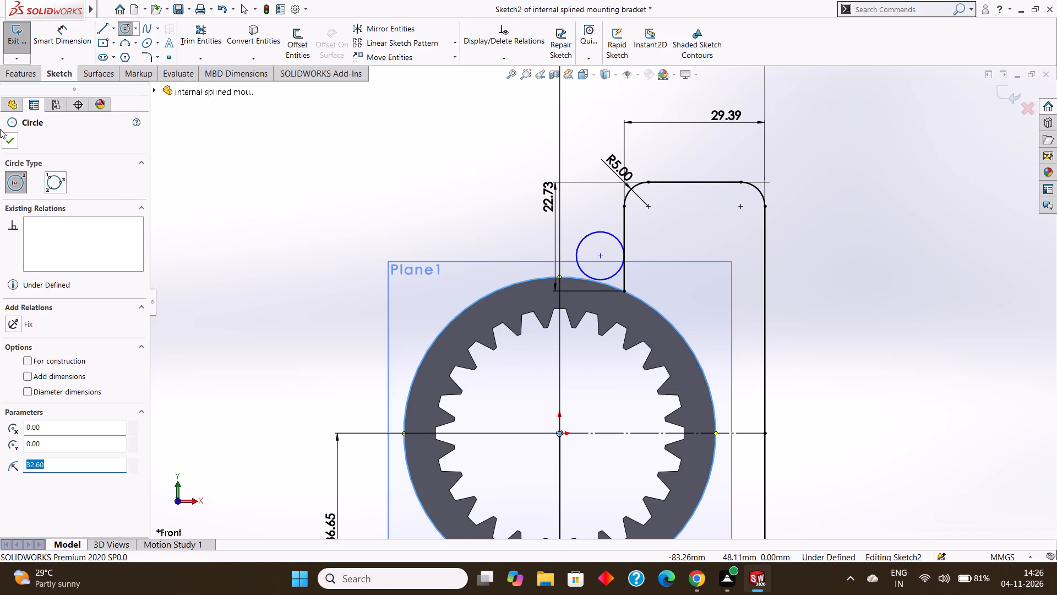
left_click(13, 137)
Dimension the diameter of the large circle centred on the origin.
left_click(79, 24)
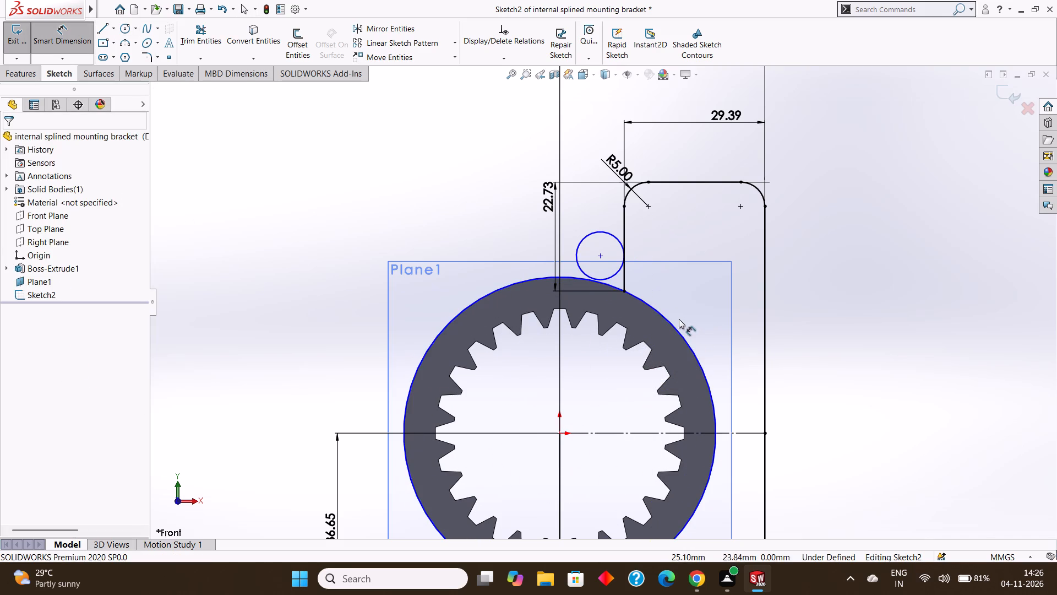
left_click(673, 323)
left_click(903, 312)
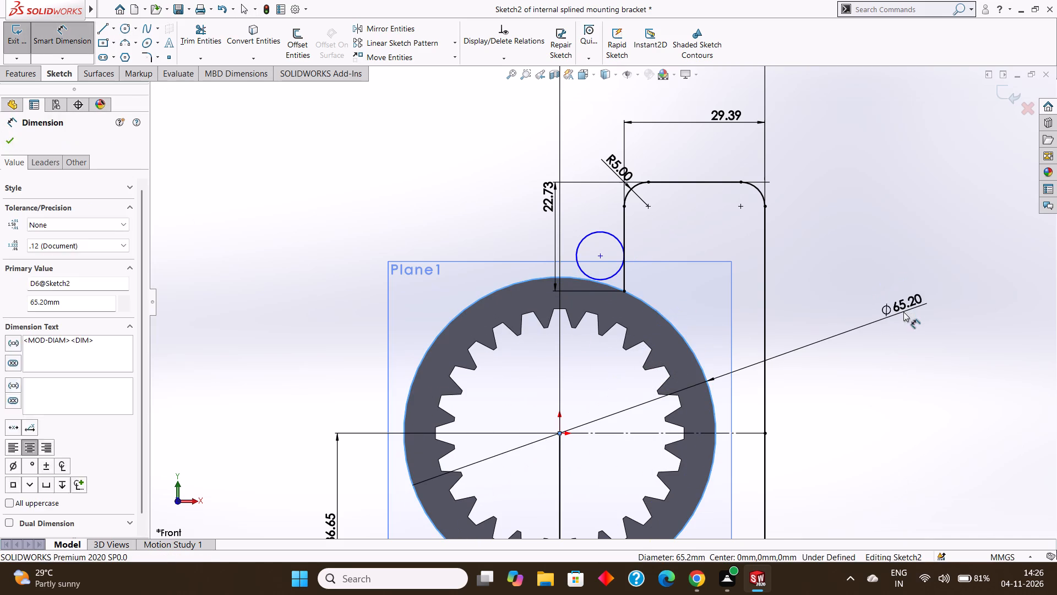
left_click(854, 293)
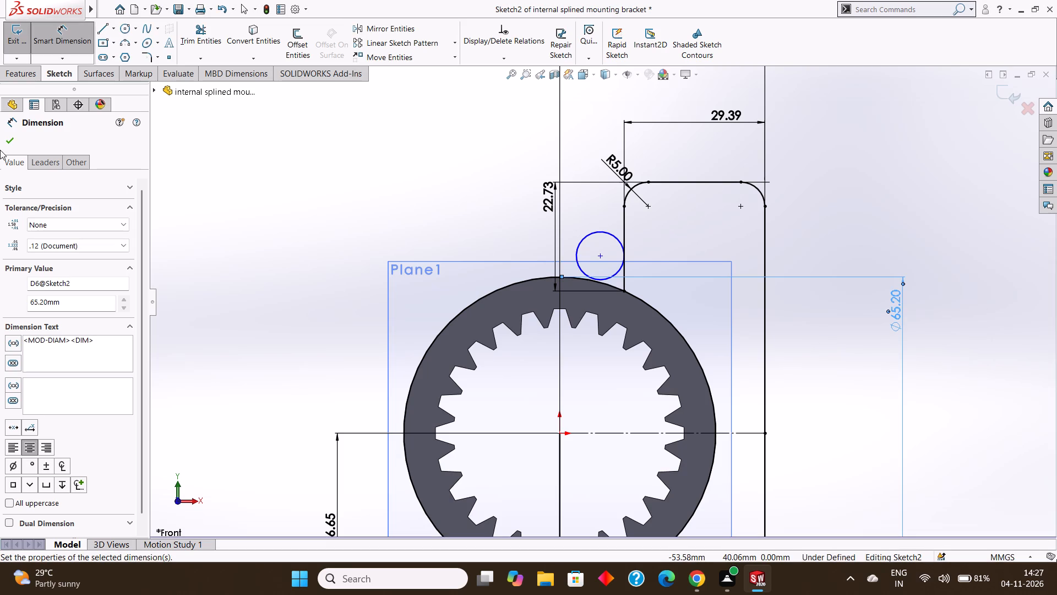
left_click(9, 142)
Trim away the vertical line below the origin where it runs inside the large circle.
left_click(199, 26)
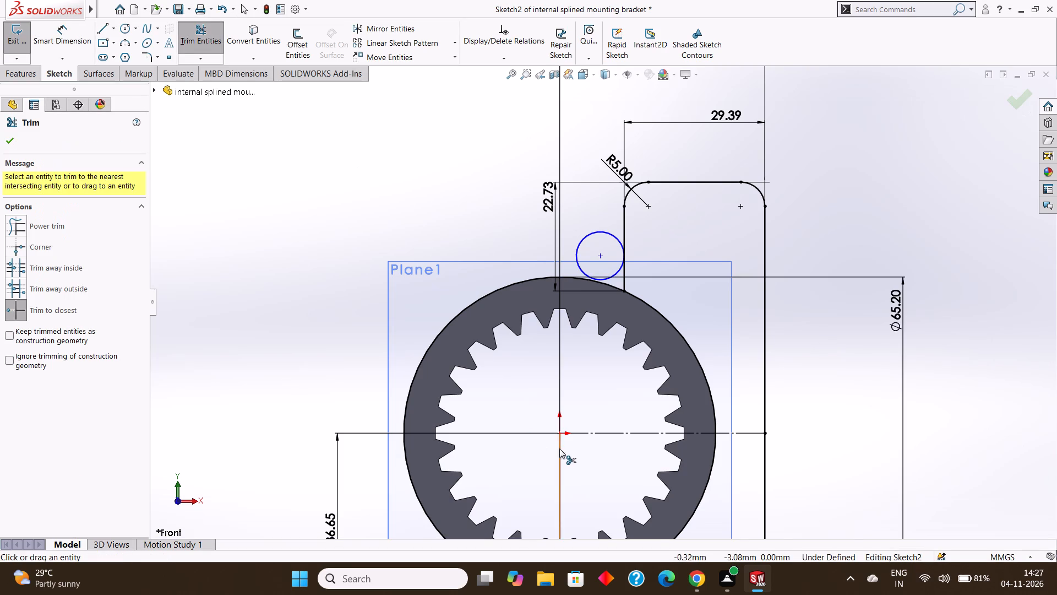
scroll(559, 448, "up", 1)
left_click(569, 449)
scroll(569, 449, "up", 2)
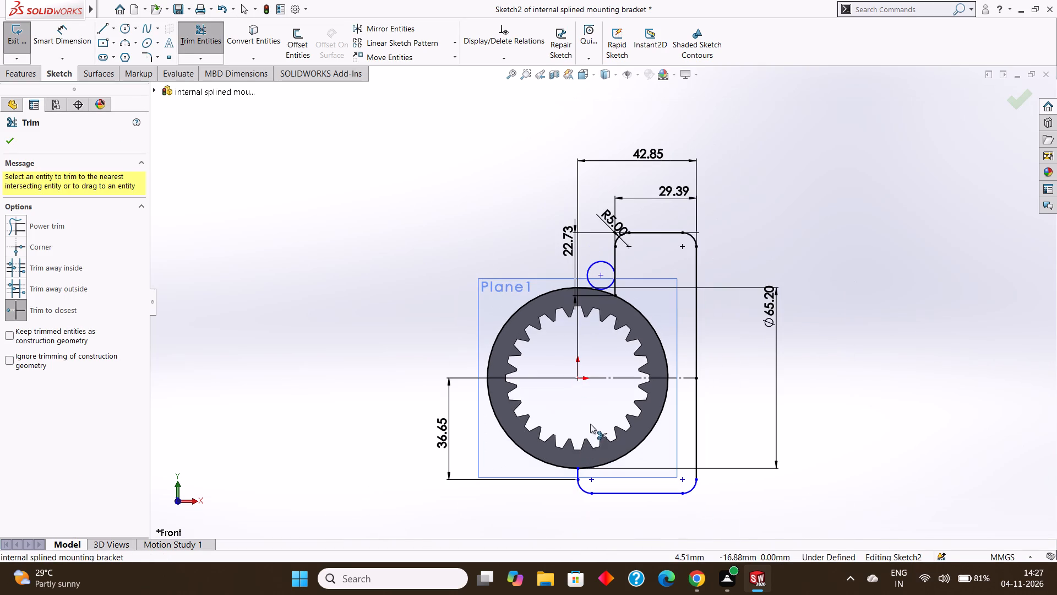
scroll(587, 390, "down", 1)
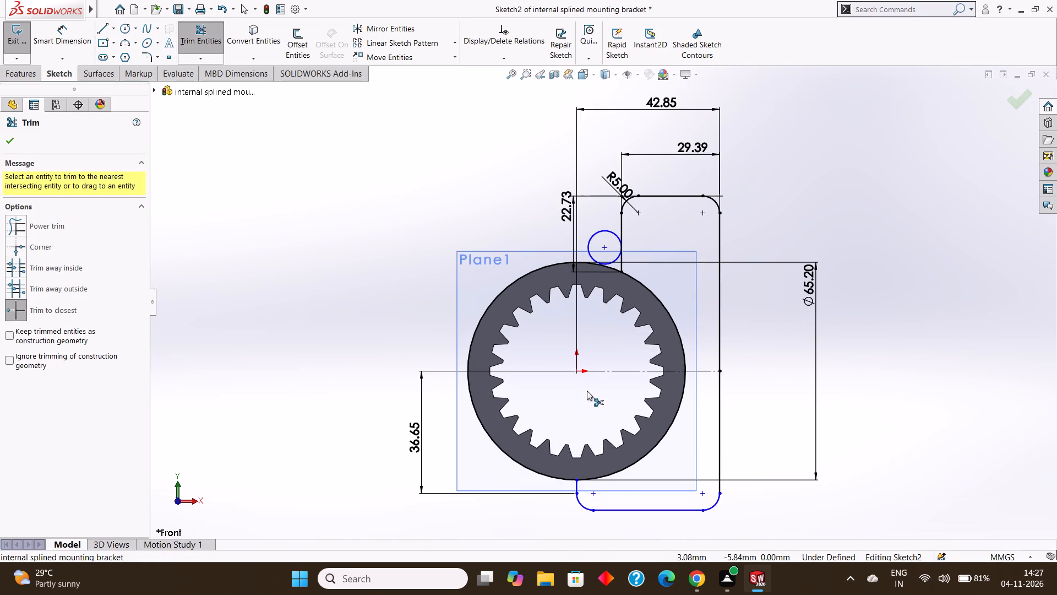
key("Escape")
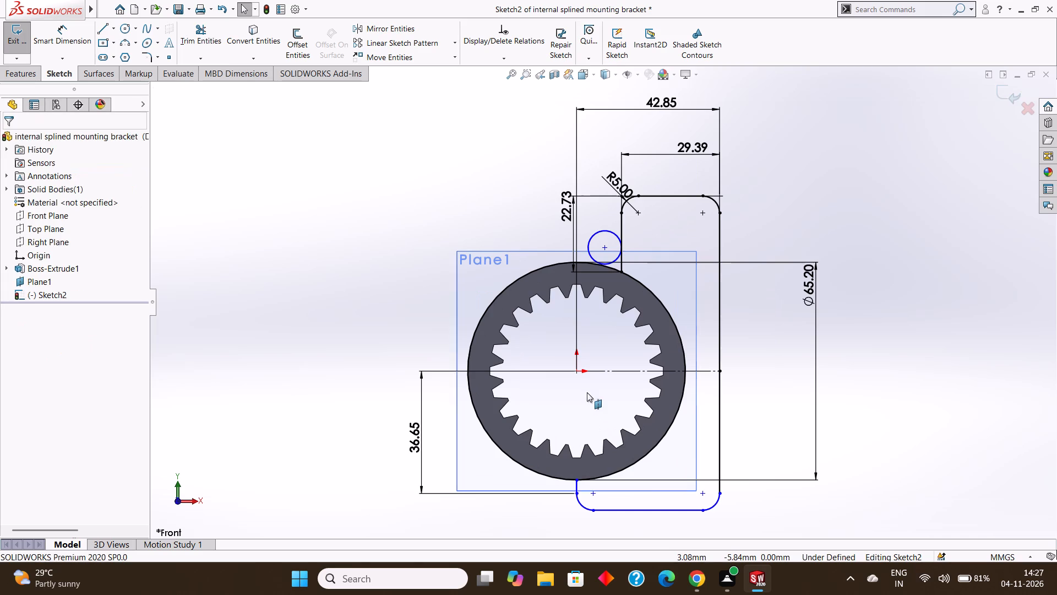
Add a tangent relation between the small 5 mm radius circle and the large circle on the ring's outer edge.
scroll(616, 271, "down", 3)
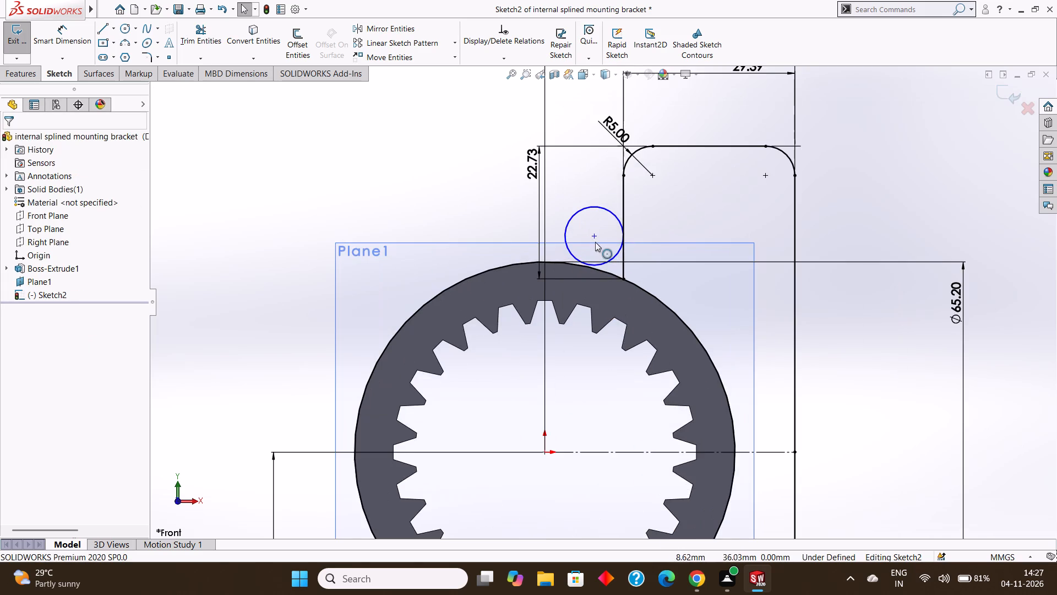
scroll(579, 228, "down", 1)
left_click(579, 209)
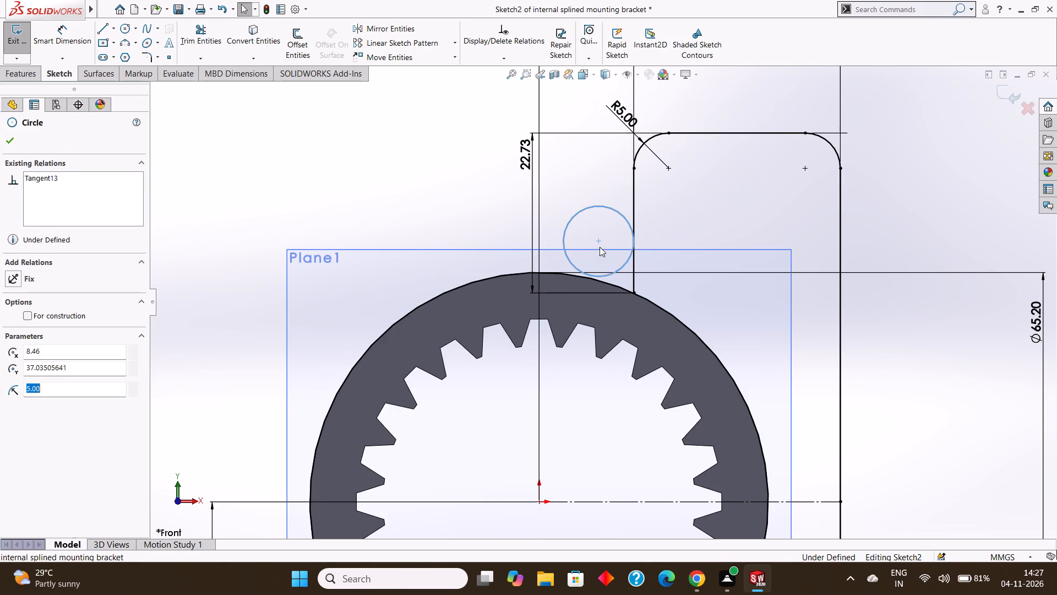
left_click(610, 283, "ctrl")
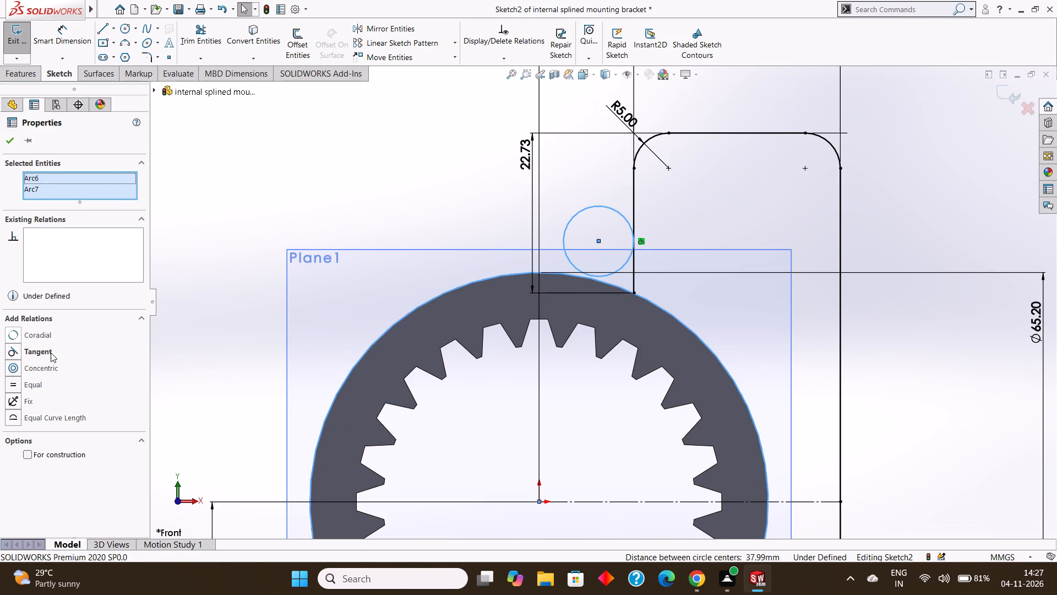
left_click(44, 351)
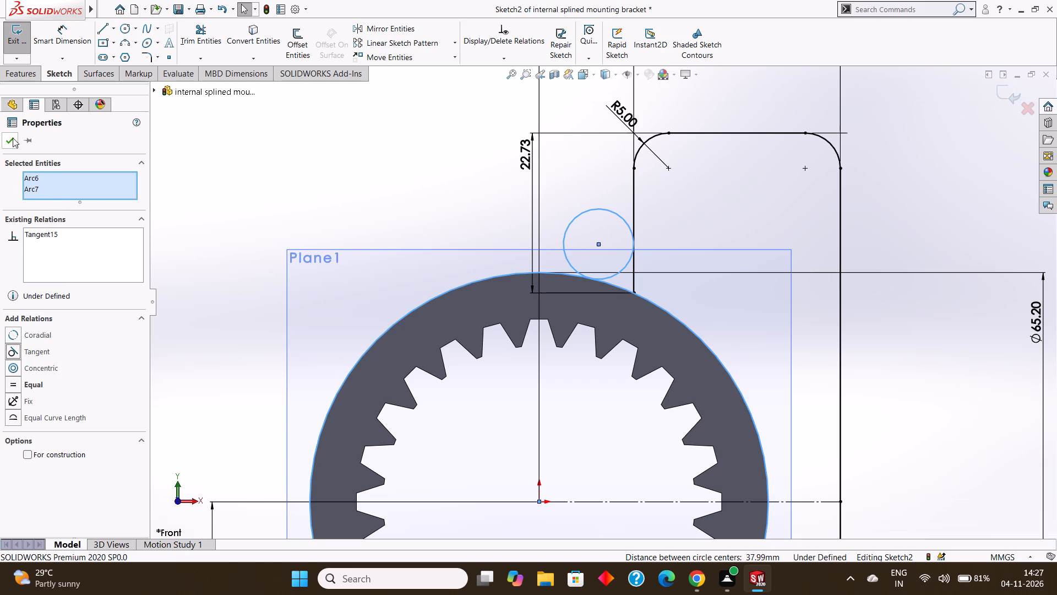
left_click(13, 138)
Trim the small circle to leave only the fillet arc between the large circle and the inner vertical line.
left_click(215, 31)
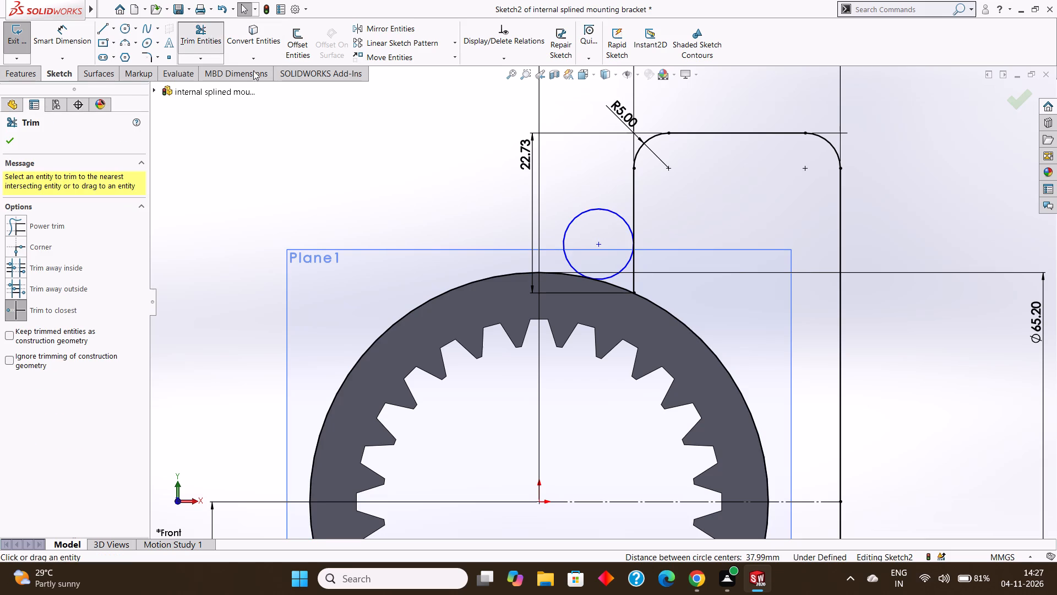
left_click(583, 215)
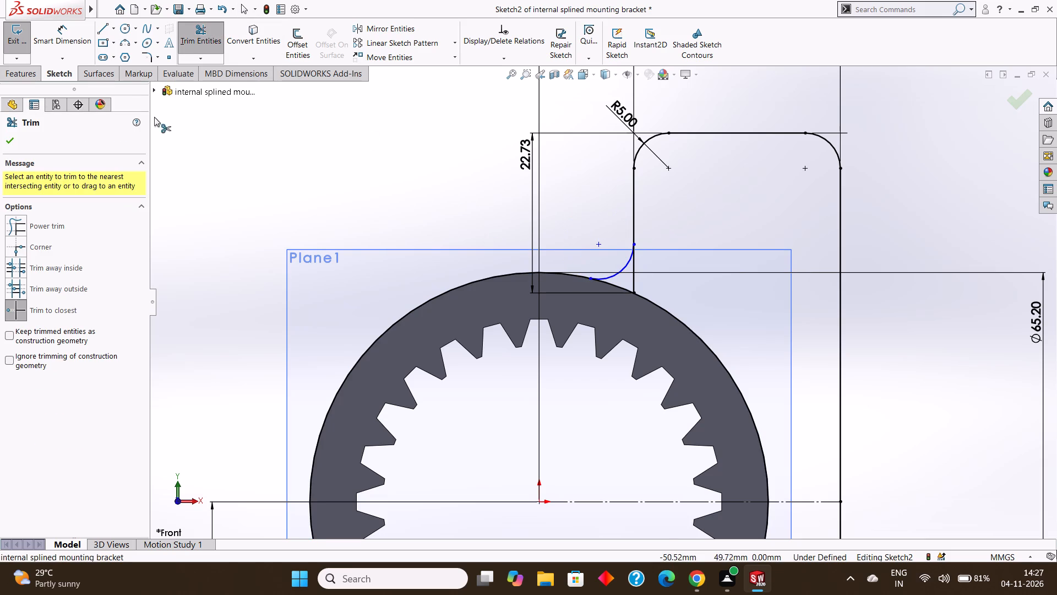
Dimension the radius of the fillet arc joining the ring circle to the inner vertical line.
left_click(56, 29)
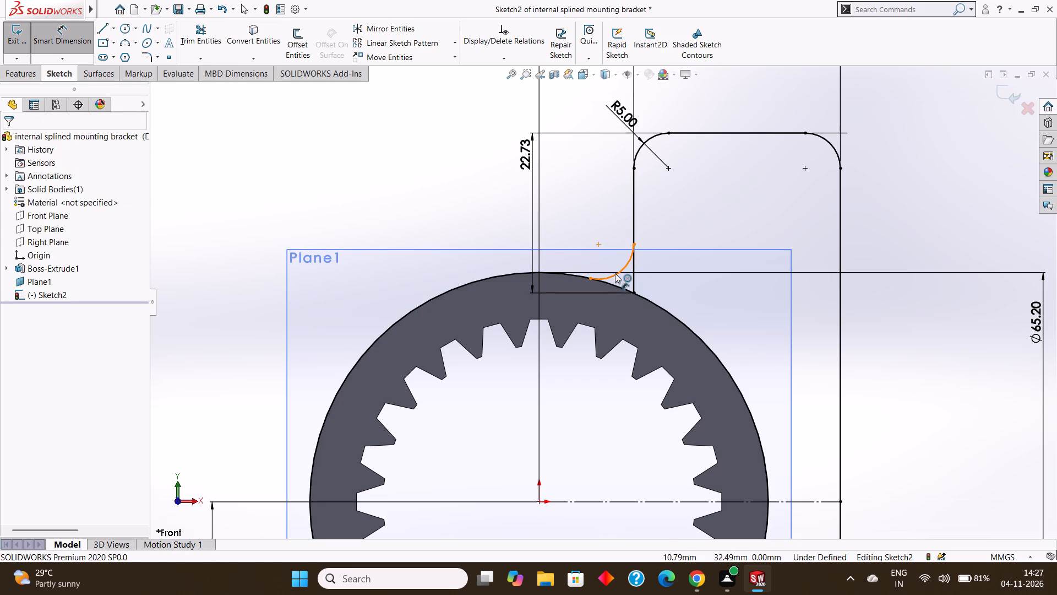
left_click(615, 273)
left_click(574, 188)
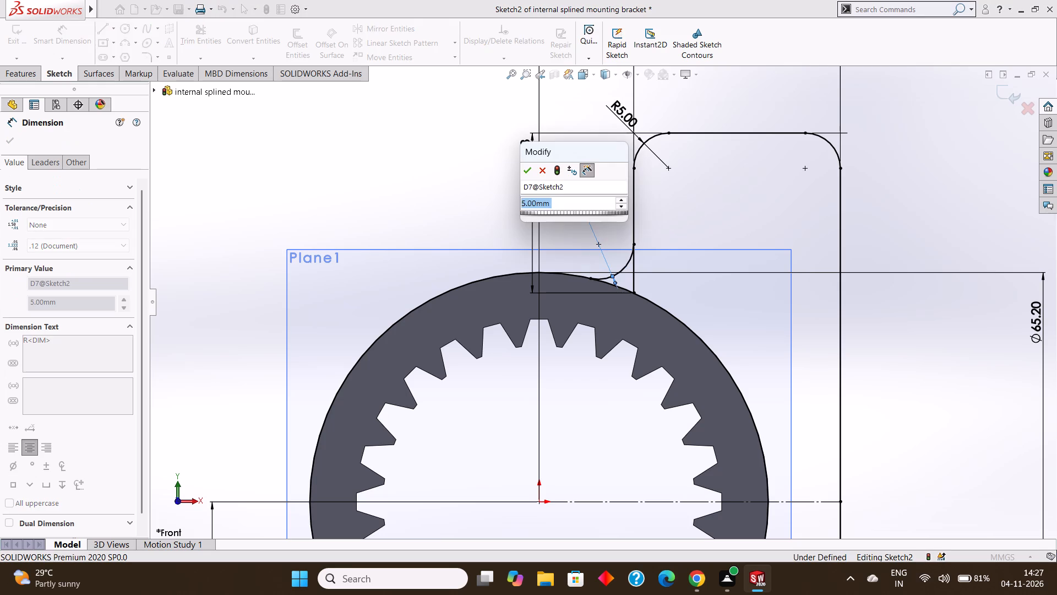
left_click(526, 162)
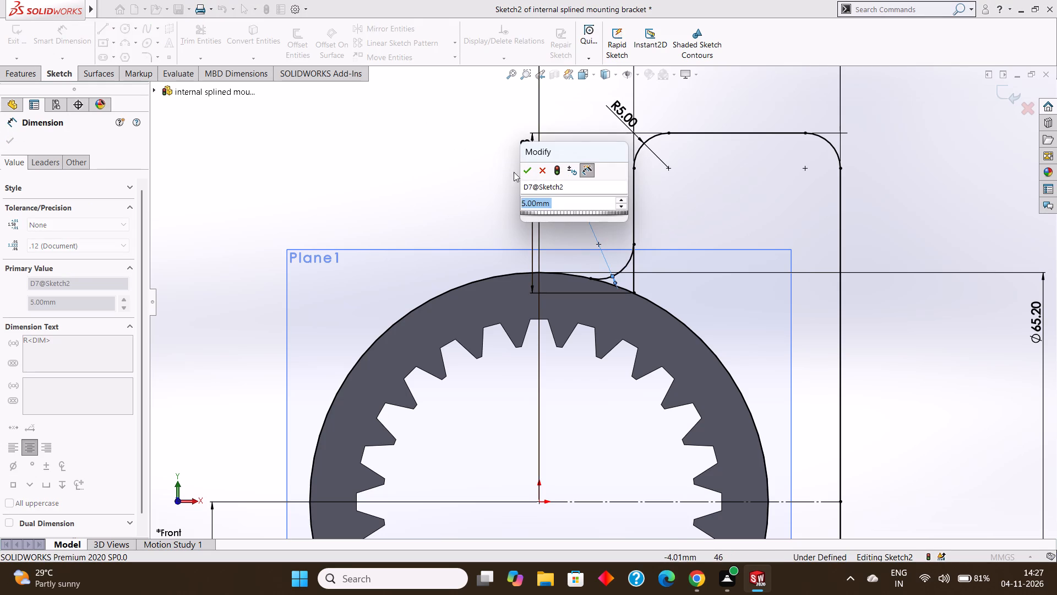
left_click(528, 172)
left_click(17, 140)
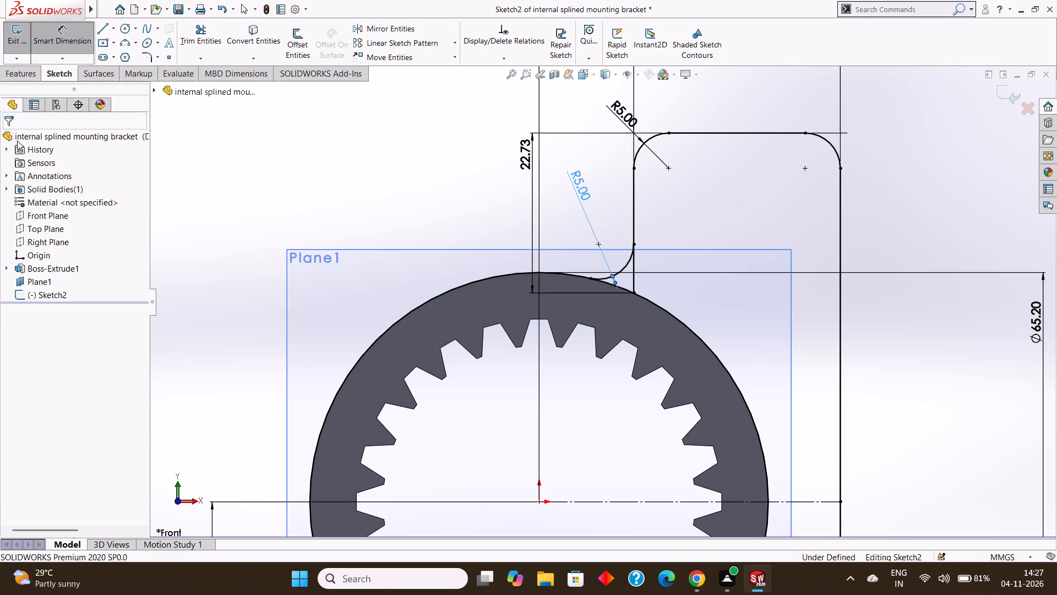
Trim the leftover vertical line segment between the fillet arc and the ring circle, accepting deletion of its associated dimension.
scroll(644, 283, "down", 3)
scroll(565, 279, "down", 3)
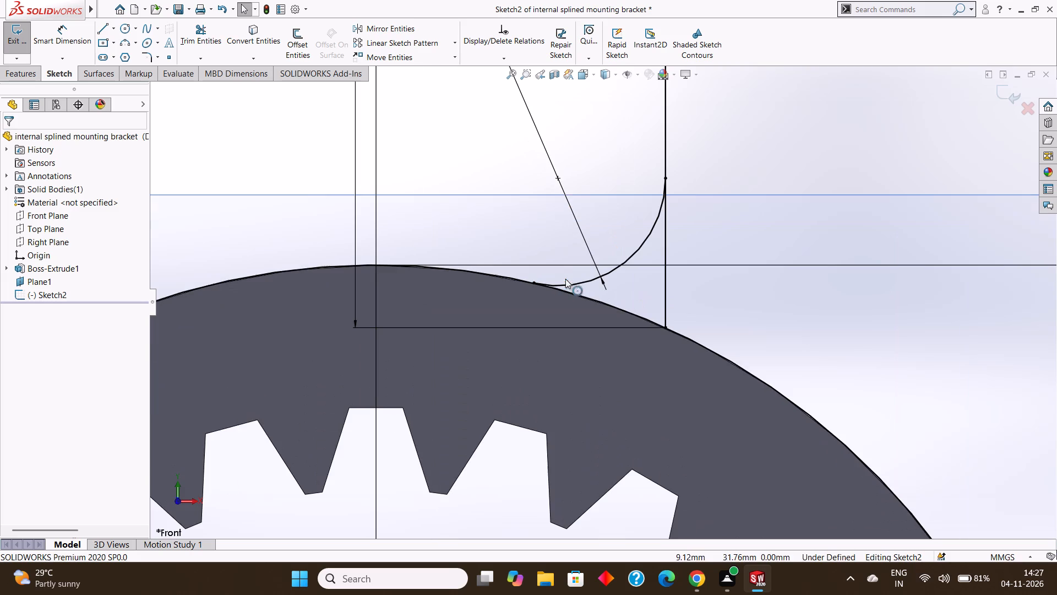
scroll(552, 283, "down", 9)
scroll(543, 297, "up", 4)
scroll(729, 294, "up", 10)
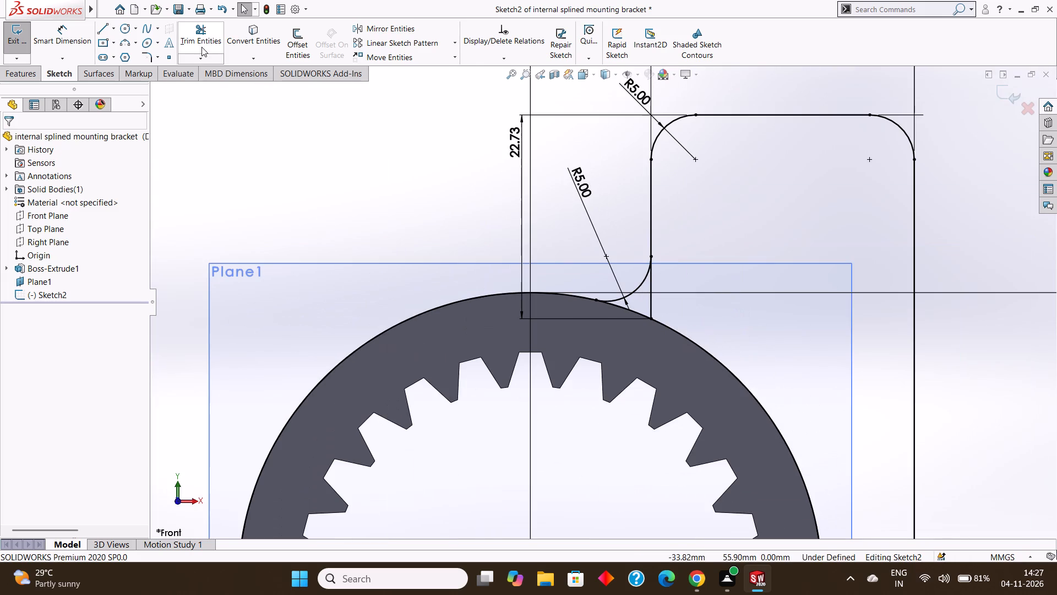
left_click(204, 39)
scroll(613, 266, "down", 2)
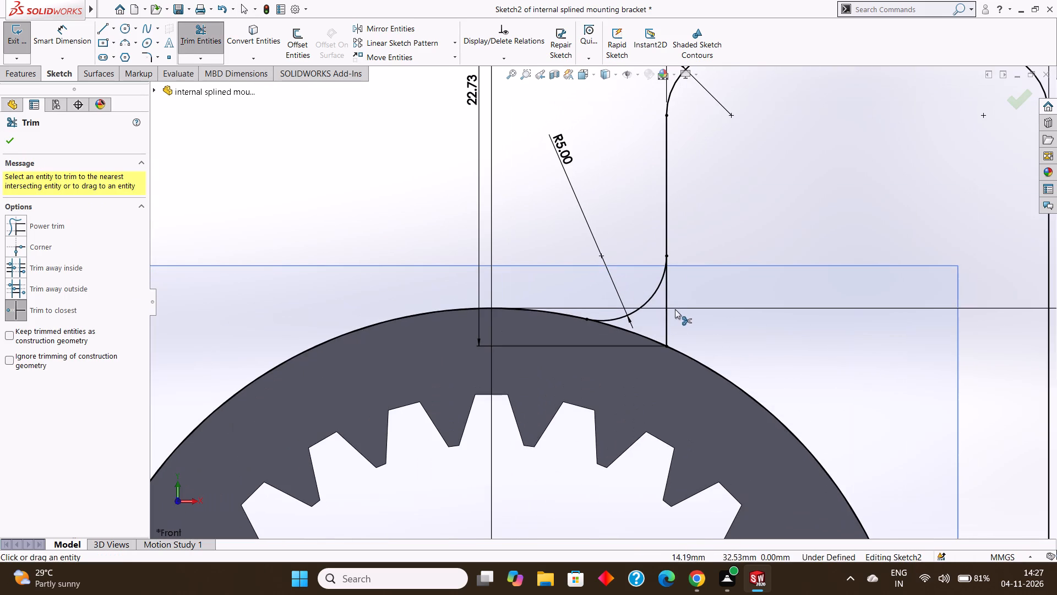
left_click(666, 307)
left_click(571, 293)
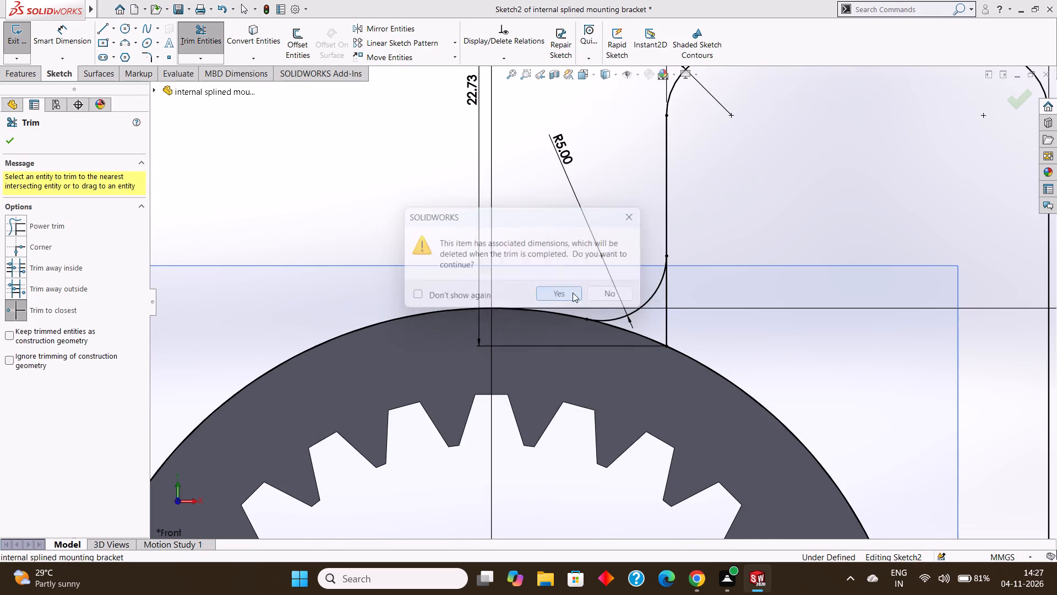
Dimension the aligned distance from the origin to the lower end of the inner top corner fillet.
scroll(595, 306, "up", 6)
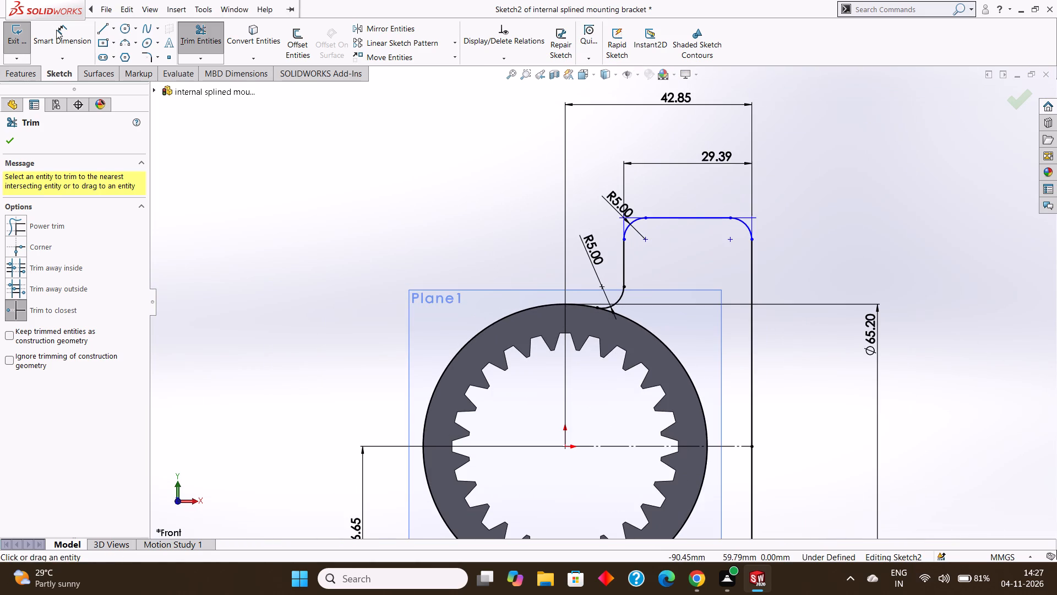
left_click(56, 30)
left_click(626, 237)
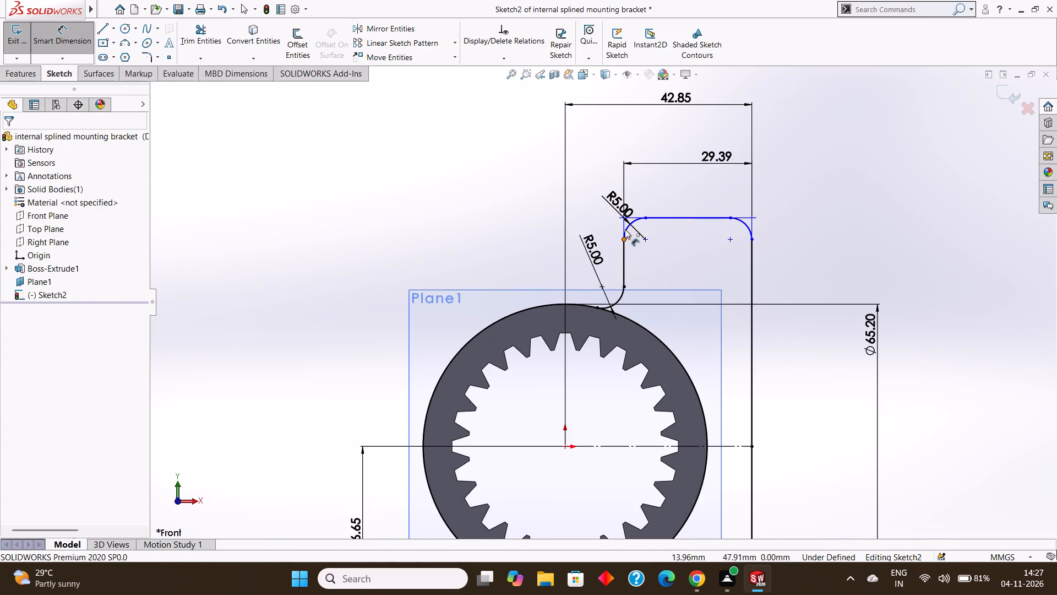
left_click(564, 448)
left_click(503, 235)
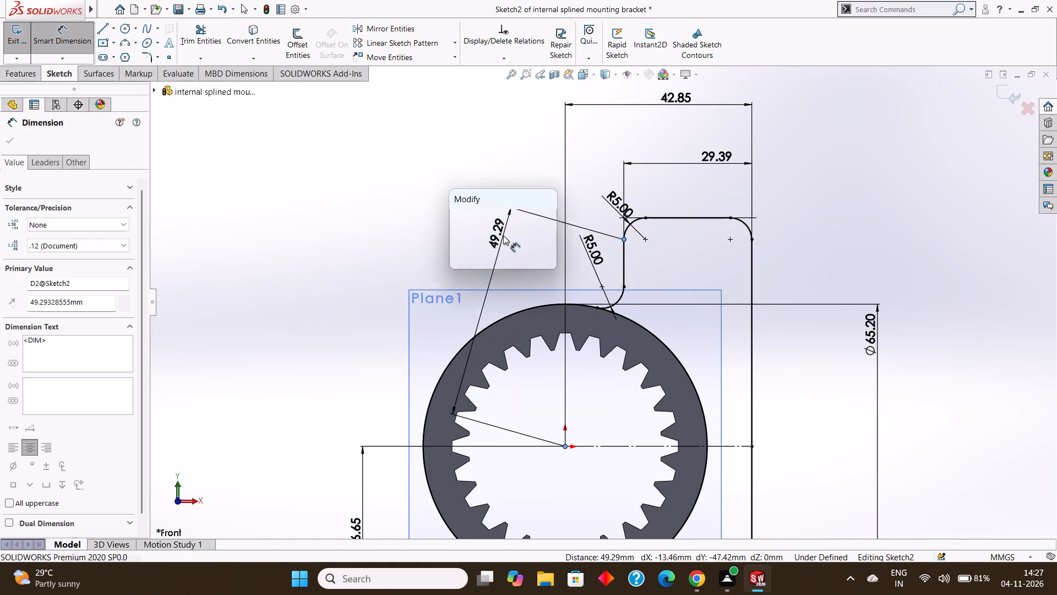
left_click(455, 221)
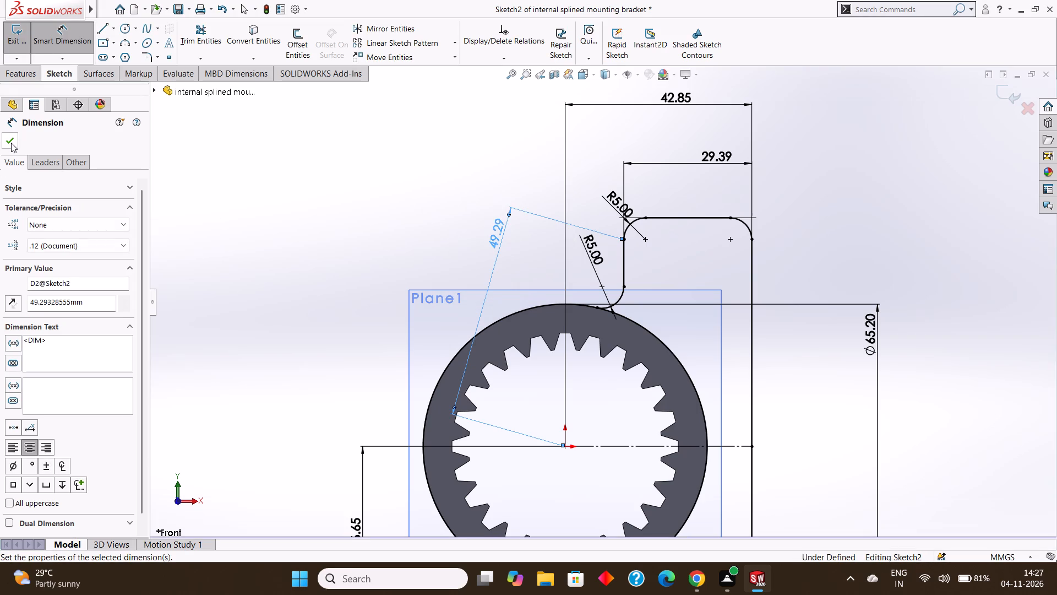
Delete the aligned dimension between the origin and the lower end of the inner top corner fillet.
left_click(11, 143)
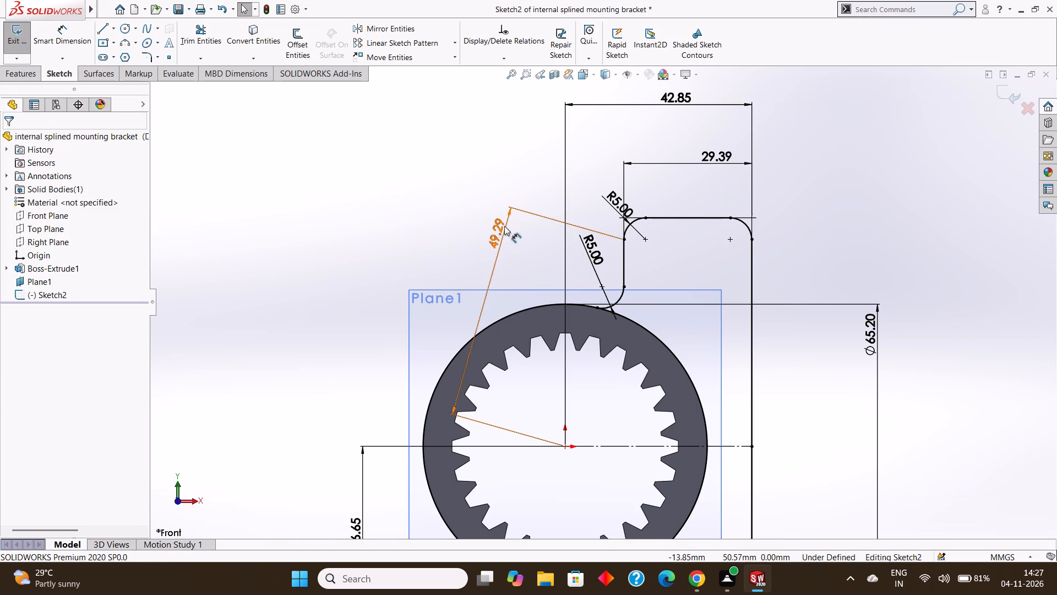
right_click(504, 226)
left_click(551, 380)
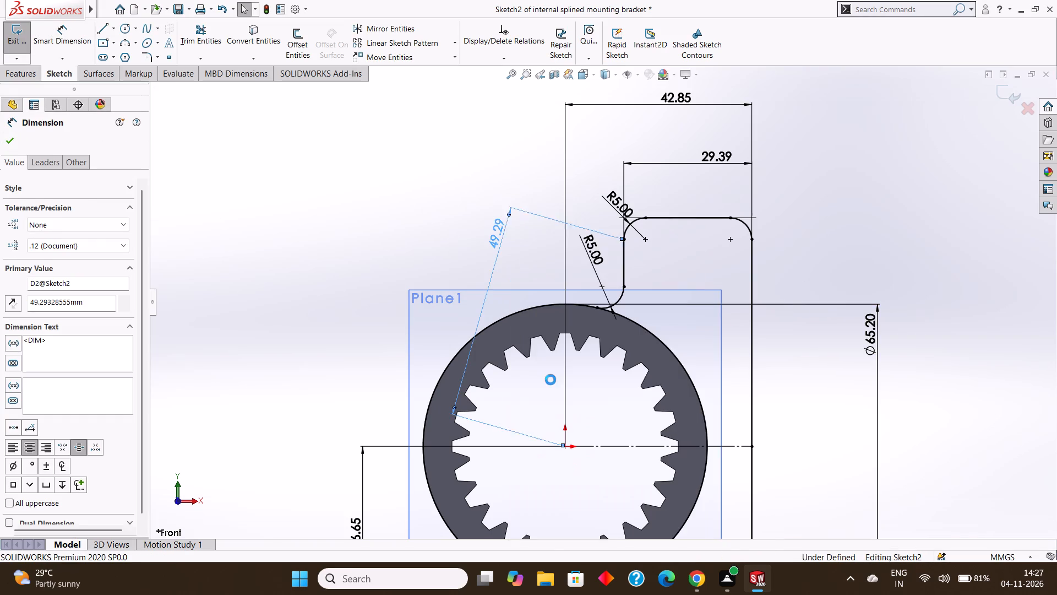
Dimension the vertical distance from the origin to the lower end of the inner top corner fillet.
left_click(66, 31)
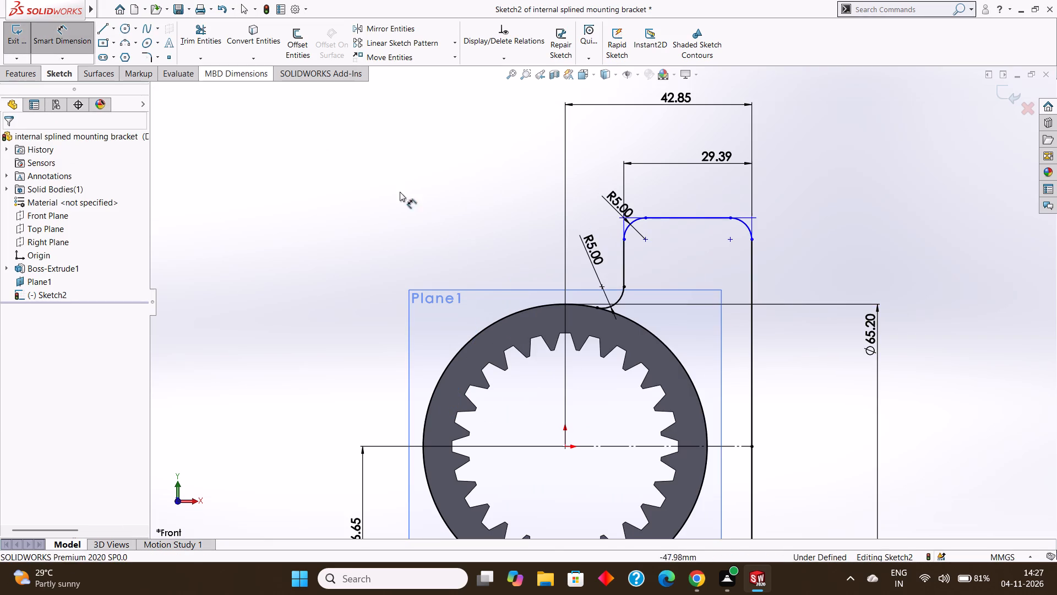
left_click(563, 446)
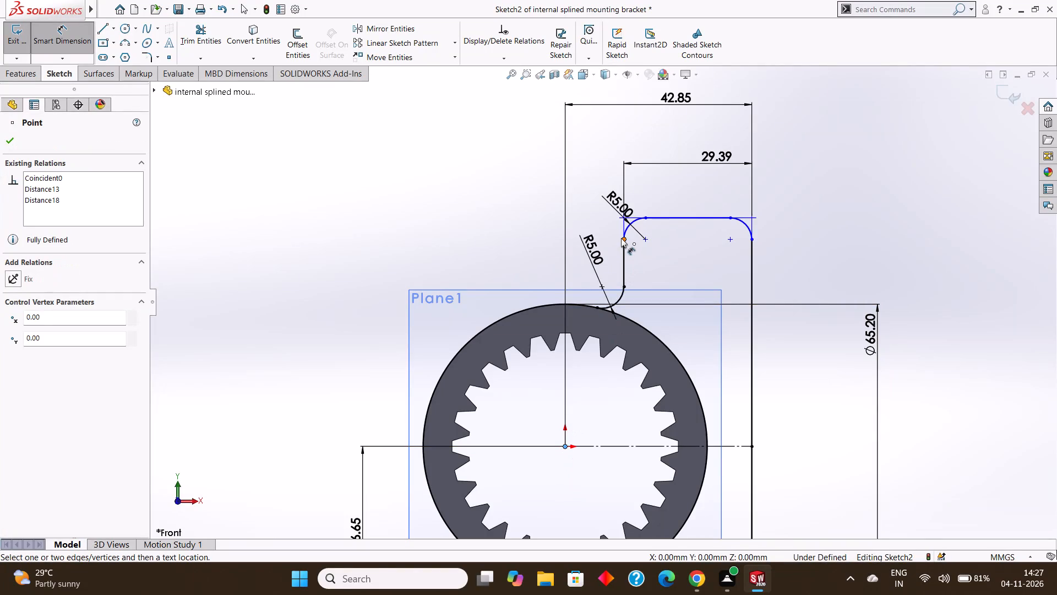
left_click(621, 238)
left_click(488, 263)
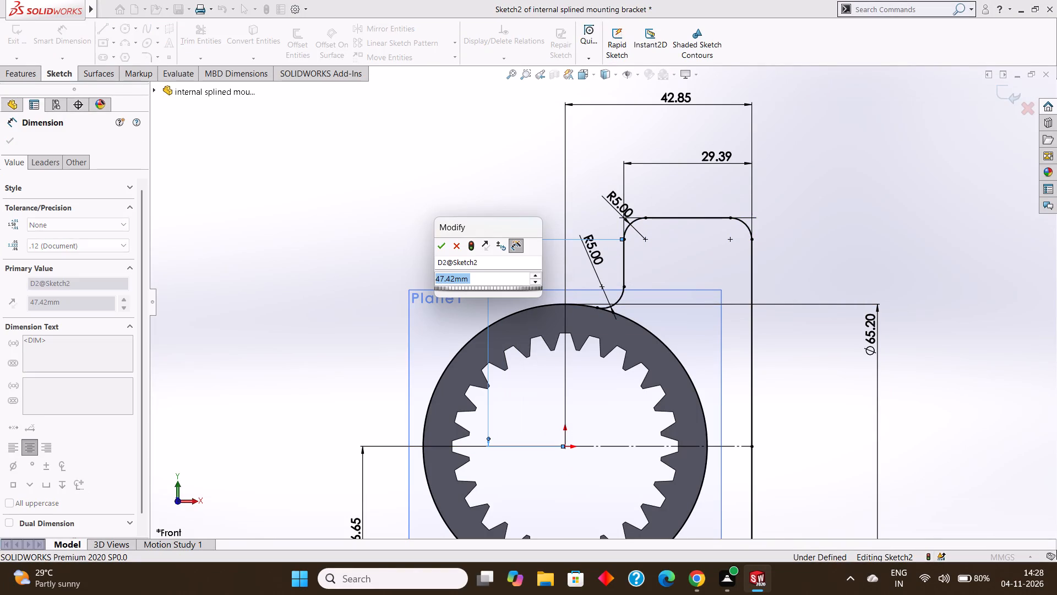
left_click(439, 240)
left_click(13, 136)
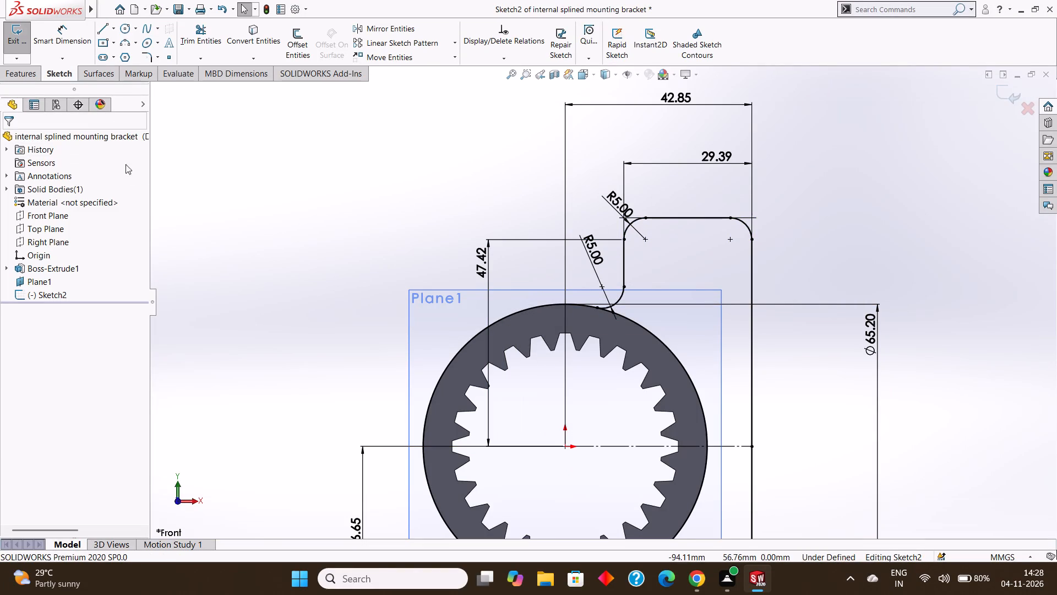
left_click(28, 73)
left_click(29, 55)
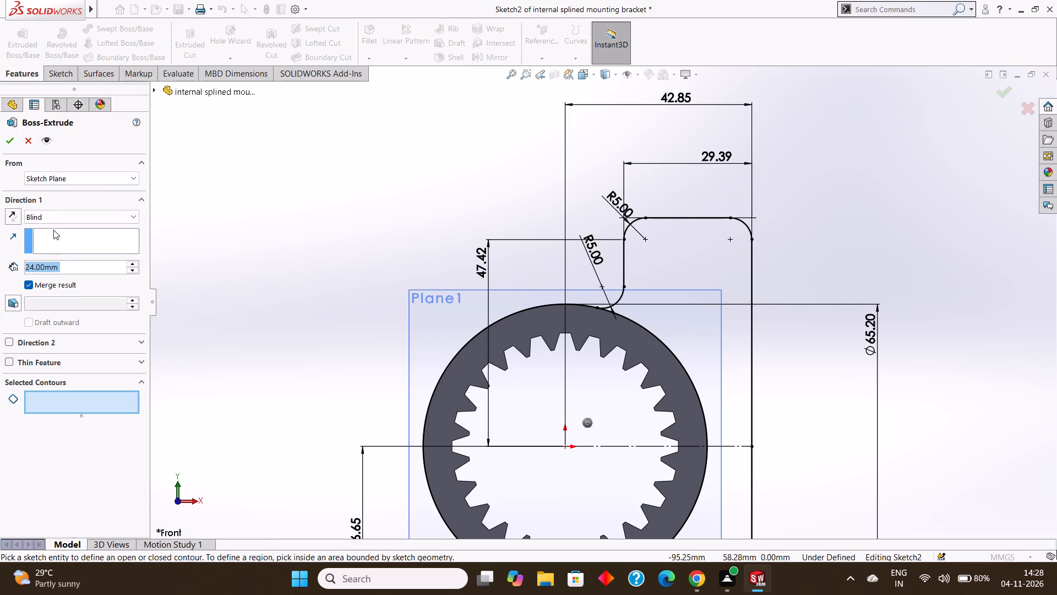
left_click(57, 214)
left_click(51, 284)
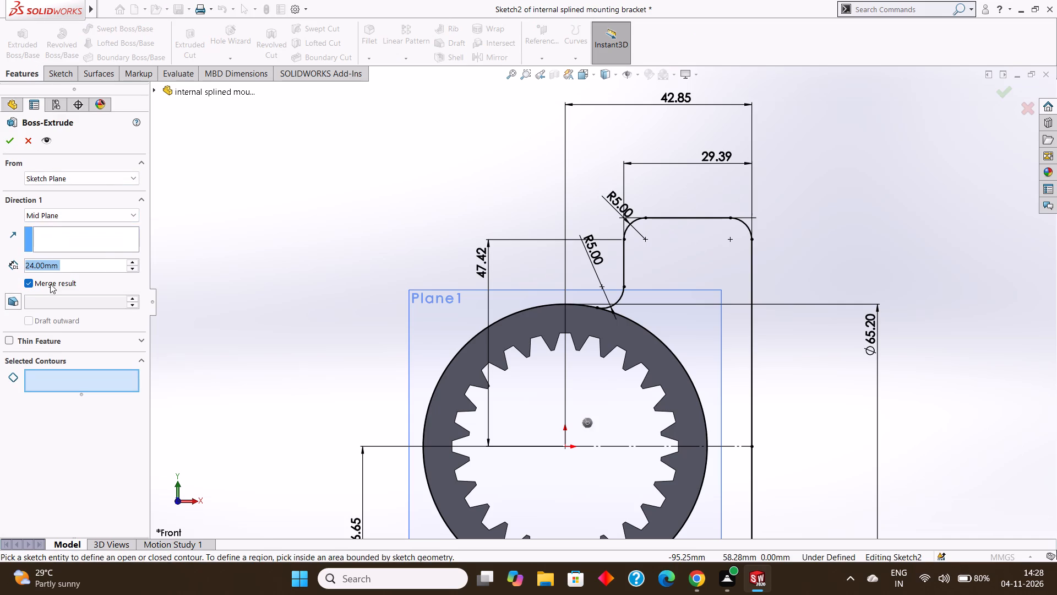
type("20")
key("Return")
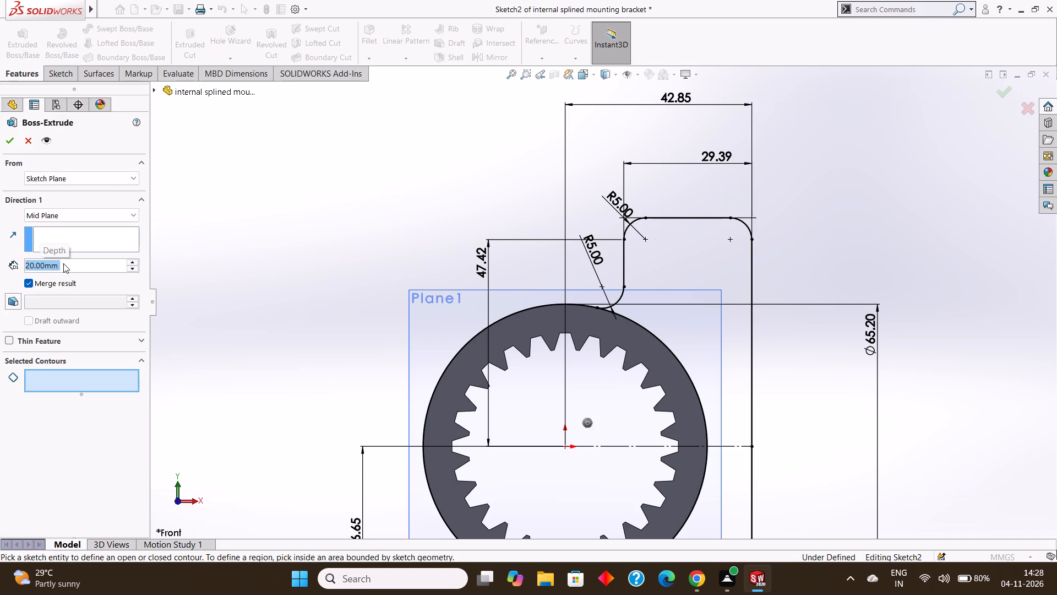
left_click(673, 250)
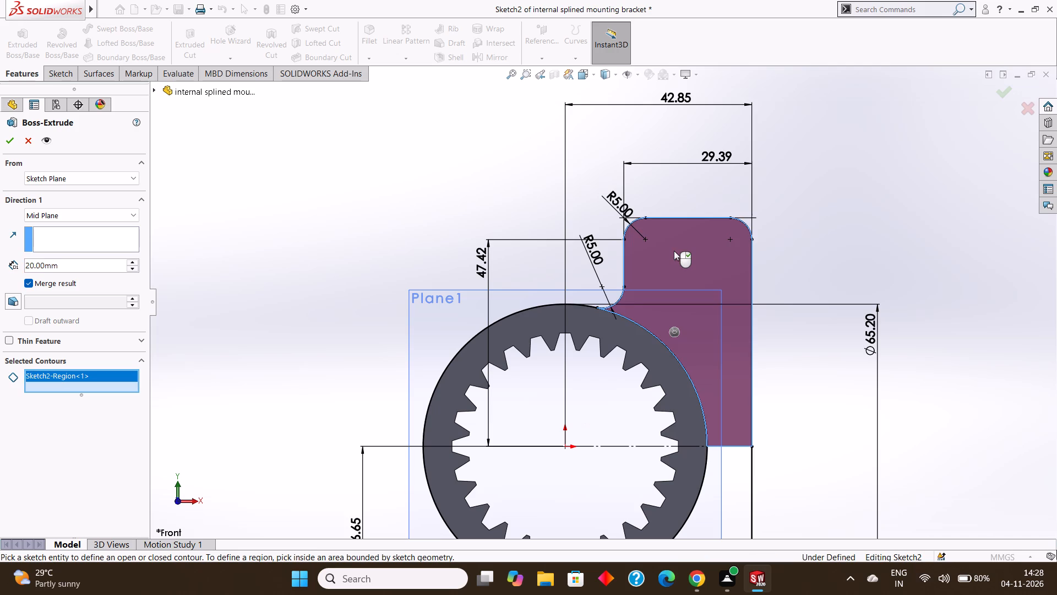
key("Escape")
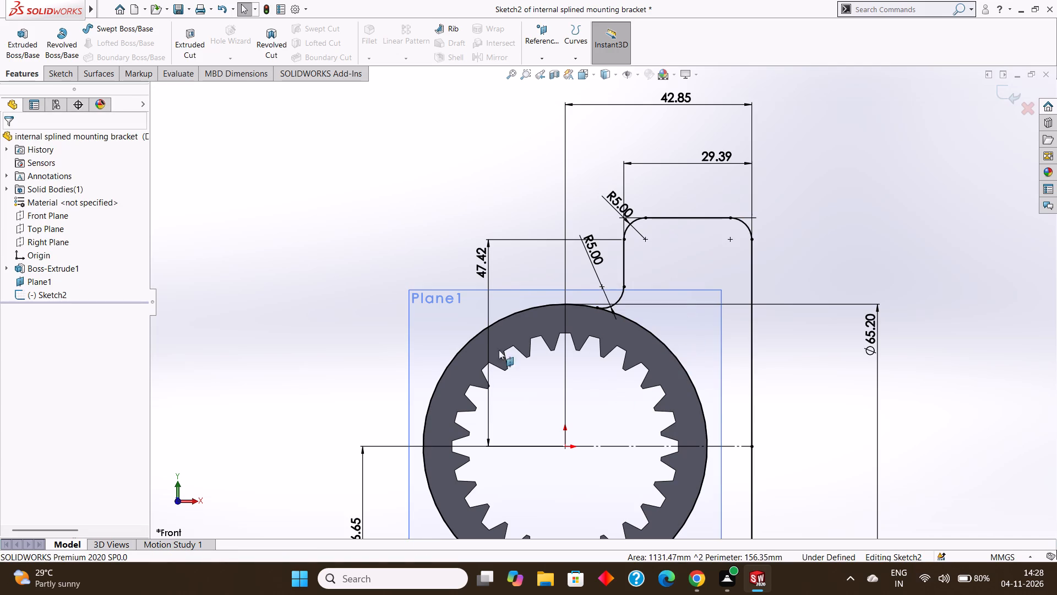
Trim away the horizontal centerline and the ring circle's left arc, leaving only the closed mounting profile.
left_click(67, 71)
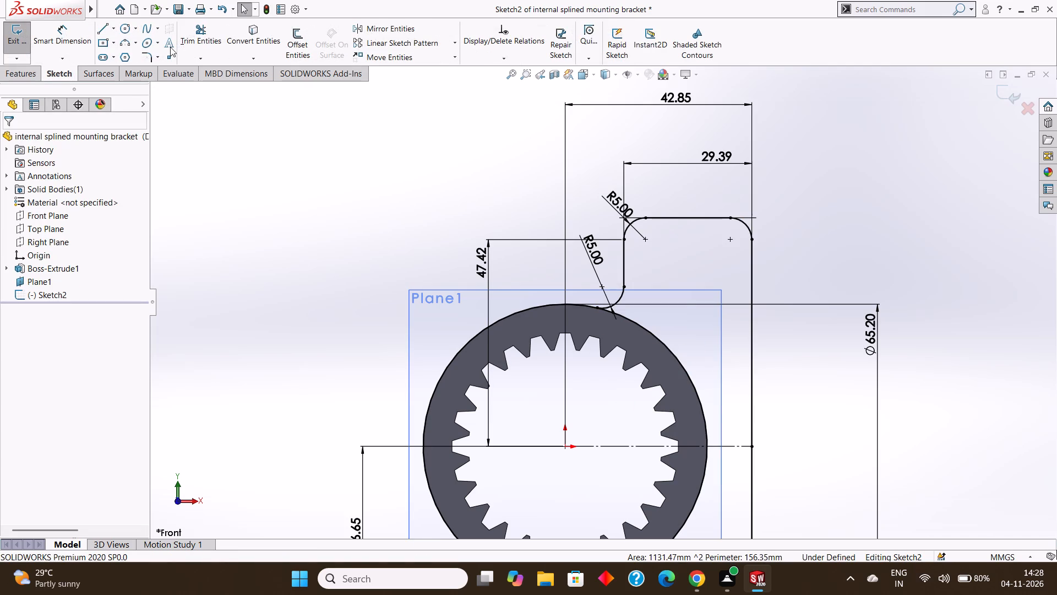
left_click(197, 35)
left_click(602, 445)
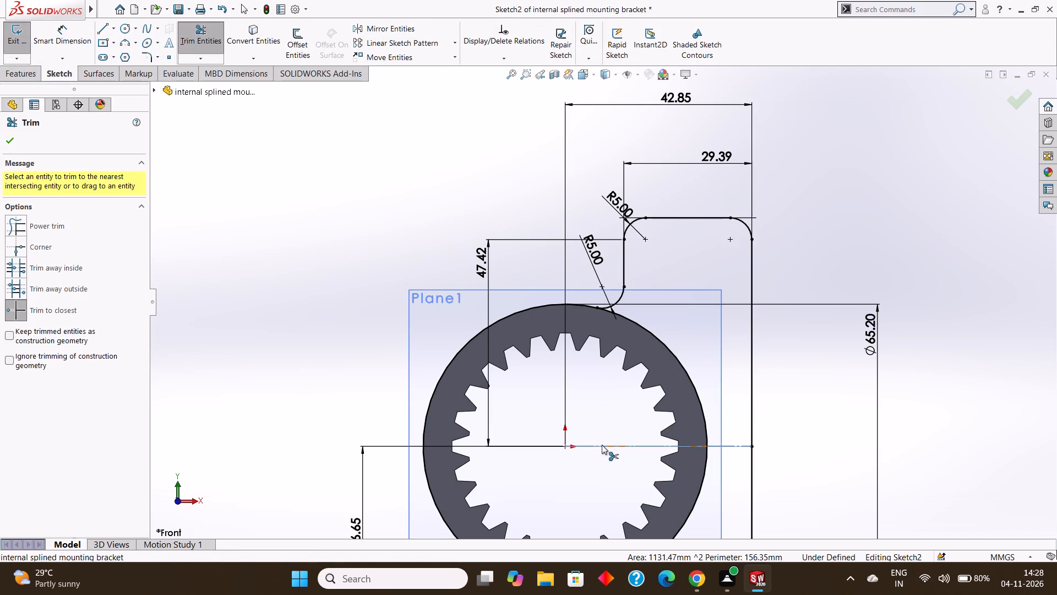
left_click(547, 447)
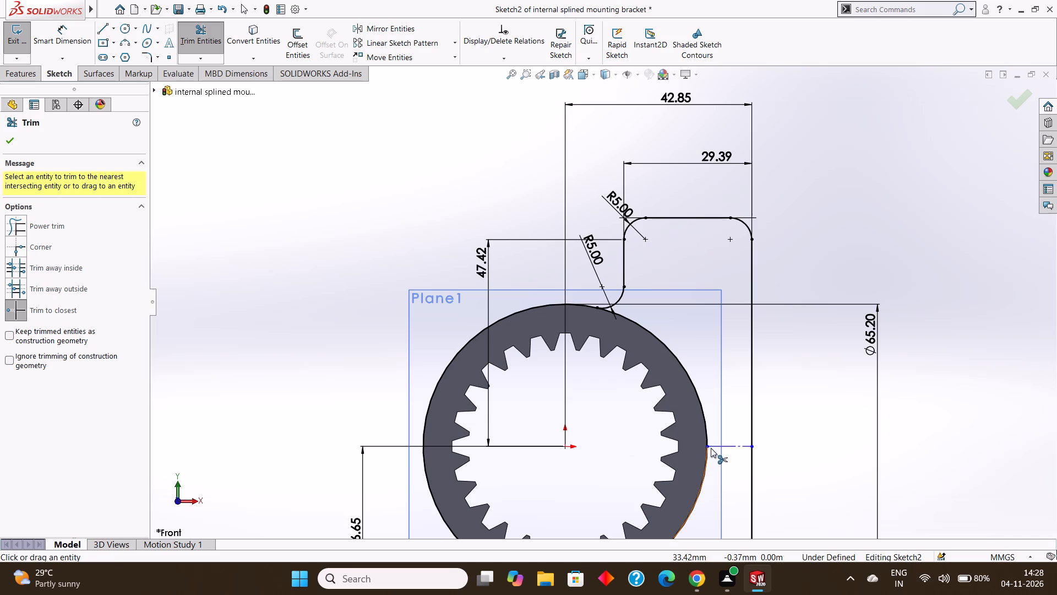
left_click(711, 447)
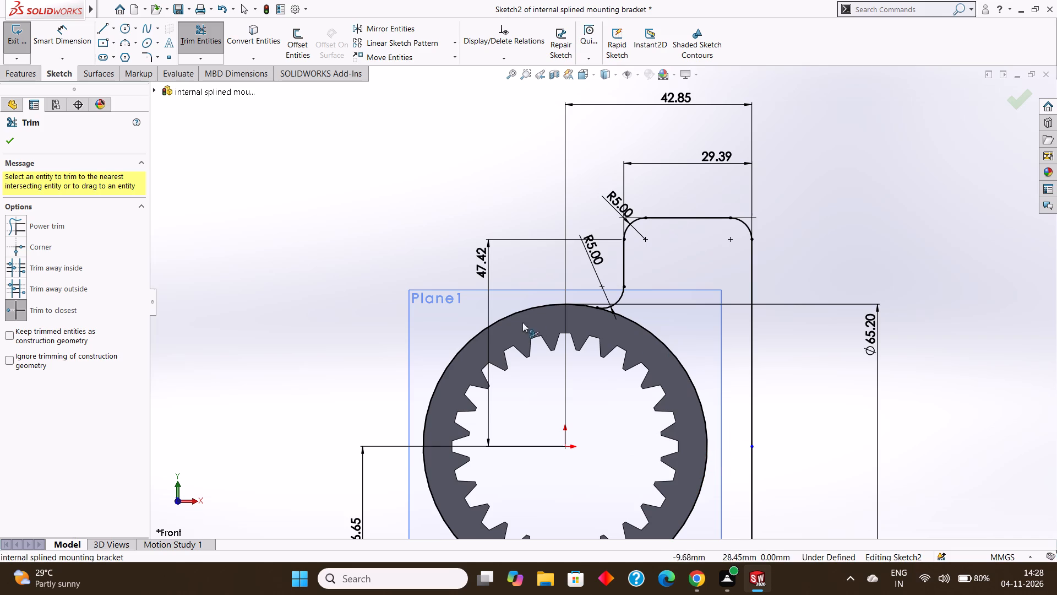
left_click(529, 307)
scroll(542, 340, "up", 2)
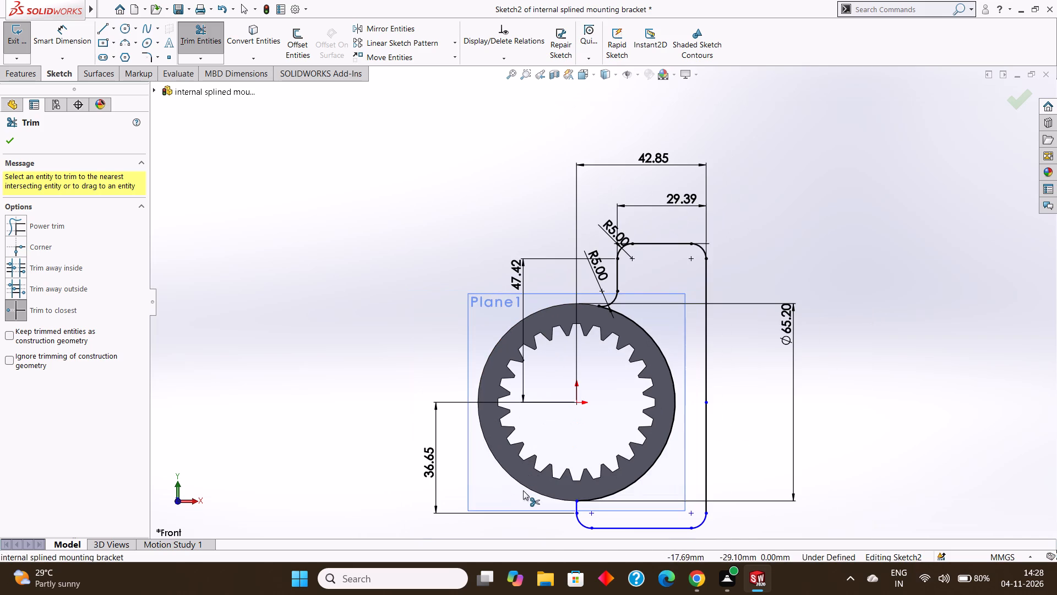
left_click(16, 139)
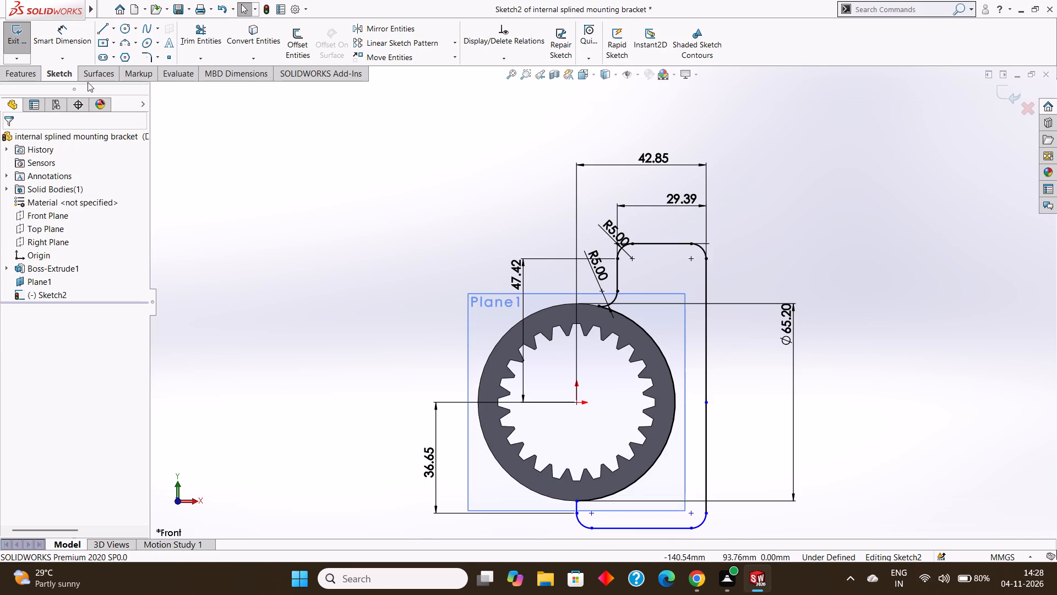
Dimension the vertical distance from the origin to the bottom end of the lower inner corner fillet.
left_click(81, 35)
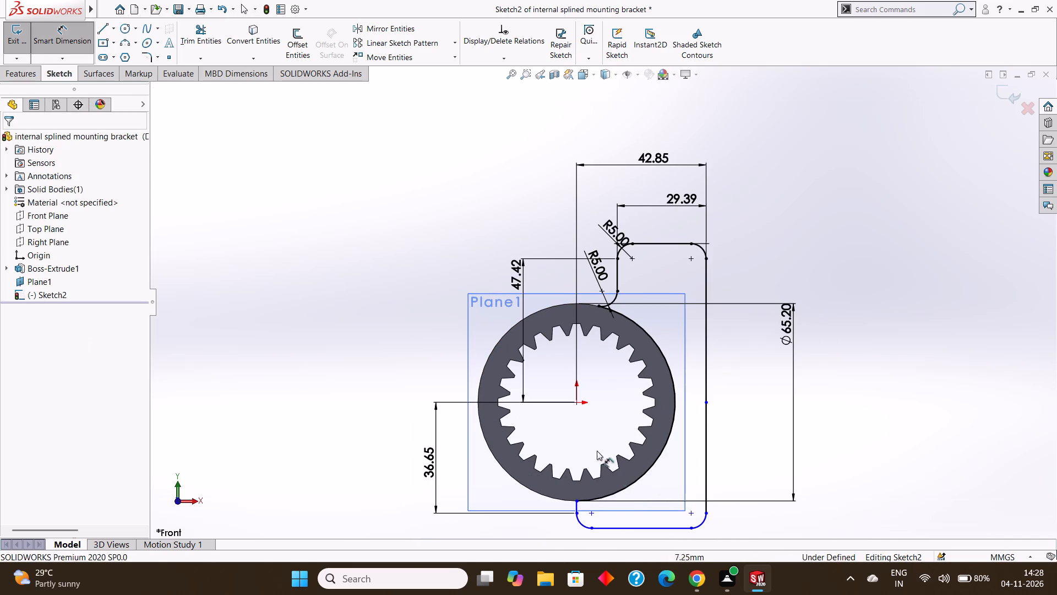
left_click(577, 402)
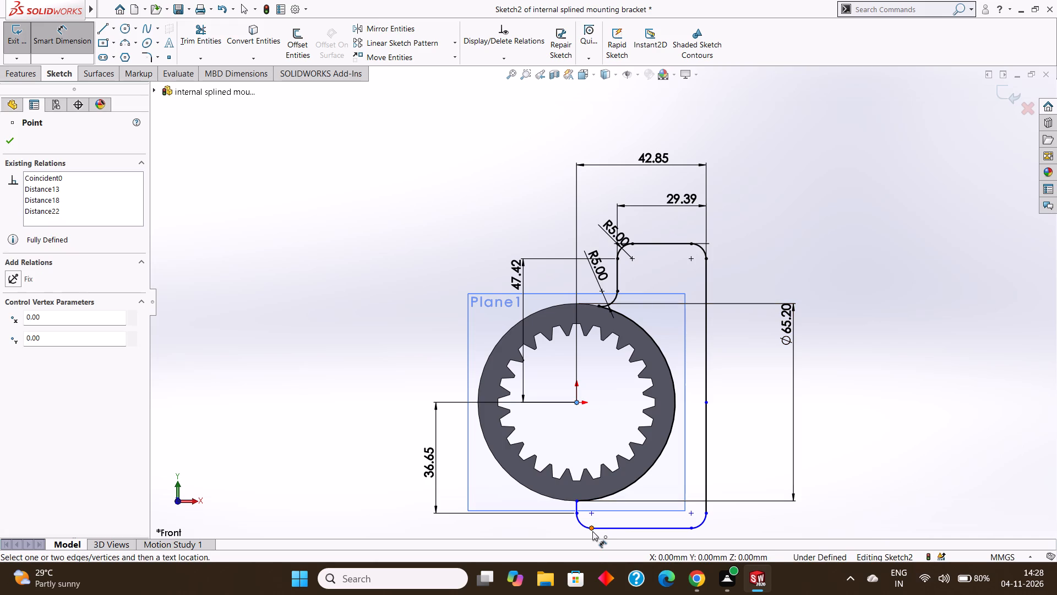
left_click(592, 531)
left_click(772, 500)
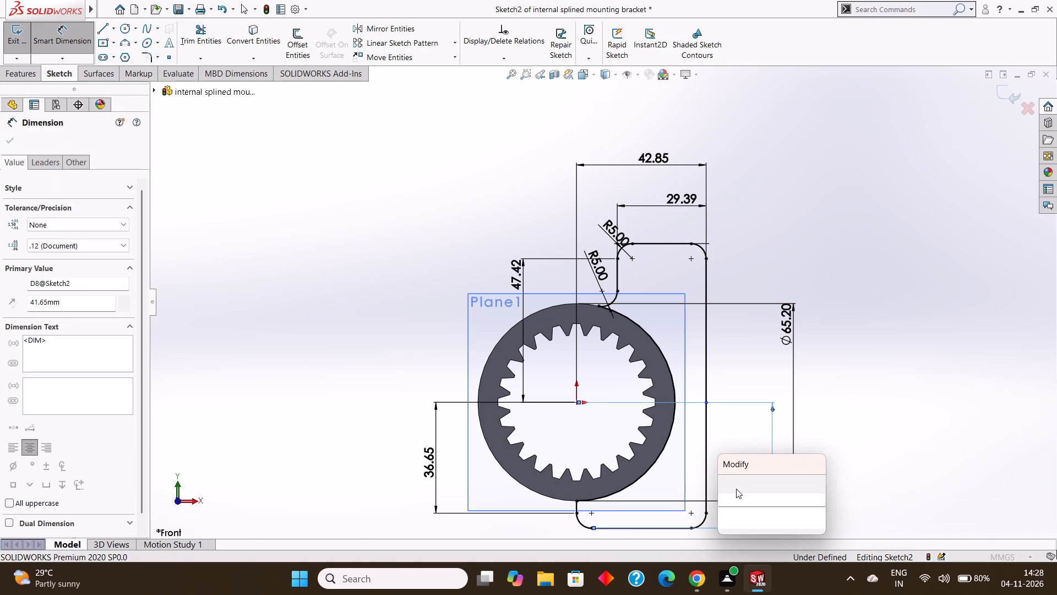
left_click(727, 486)
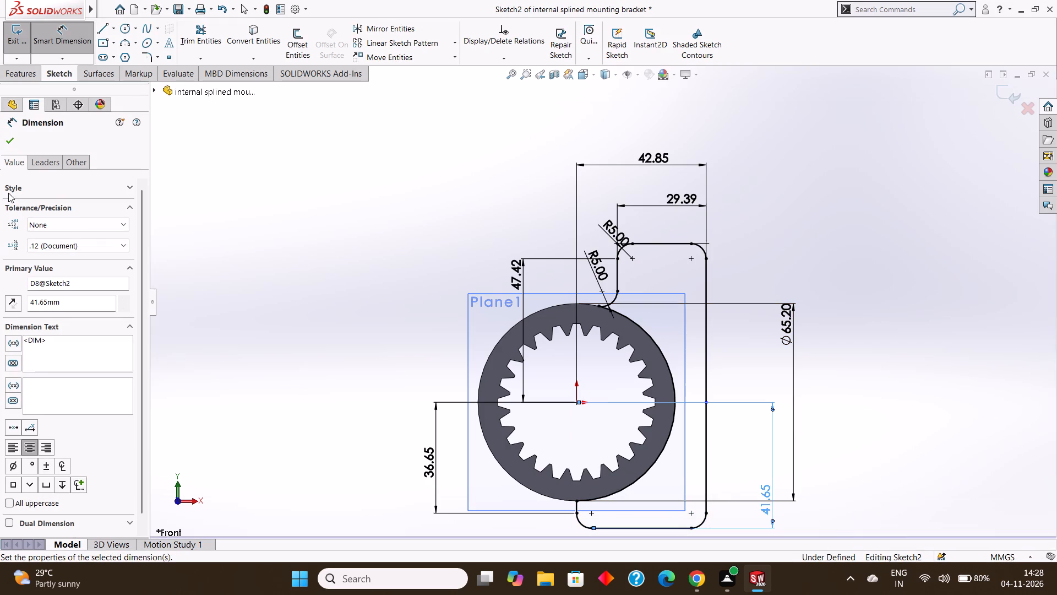
left_click(7, 142)
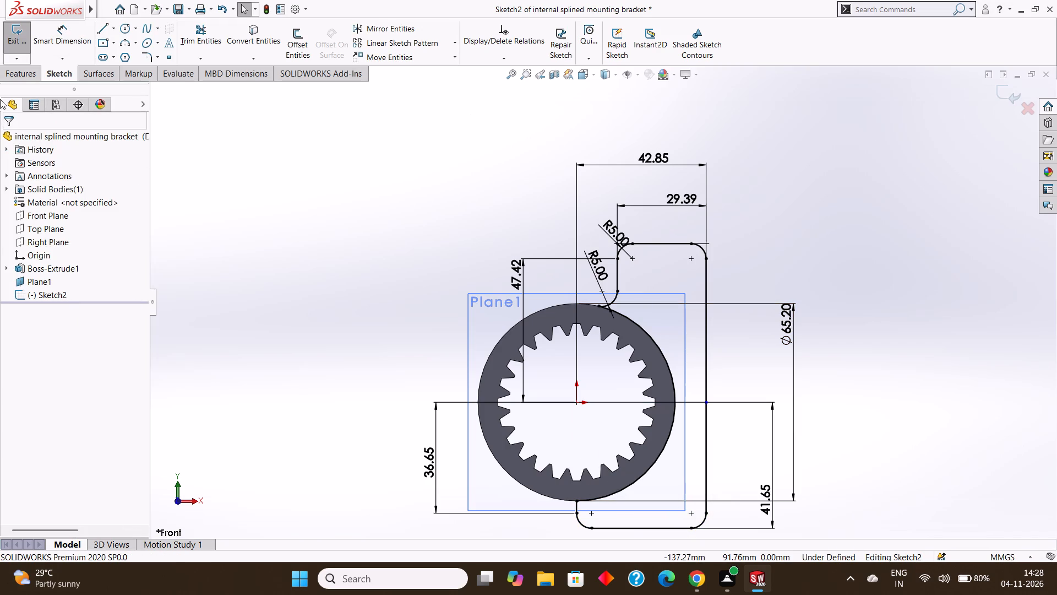
Extrude the mounting profile 20 mm with the Mid Plane end condition, merged with the splined ring.
left_click(23, 78)
left_click(35, 54)
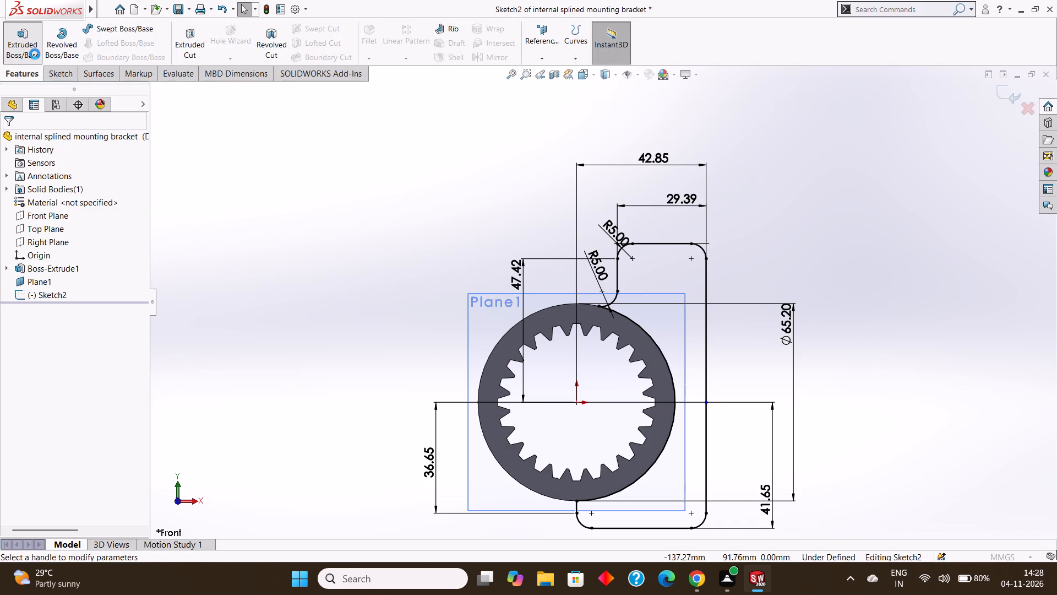
left_click(73, 217)
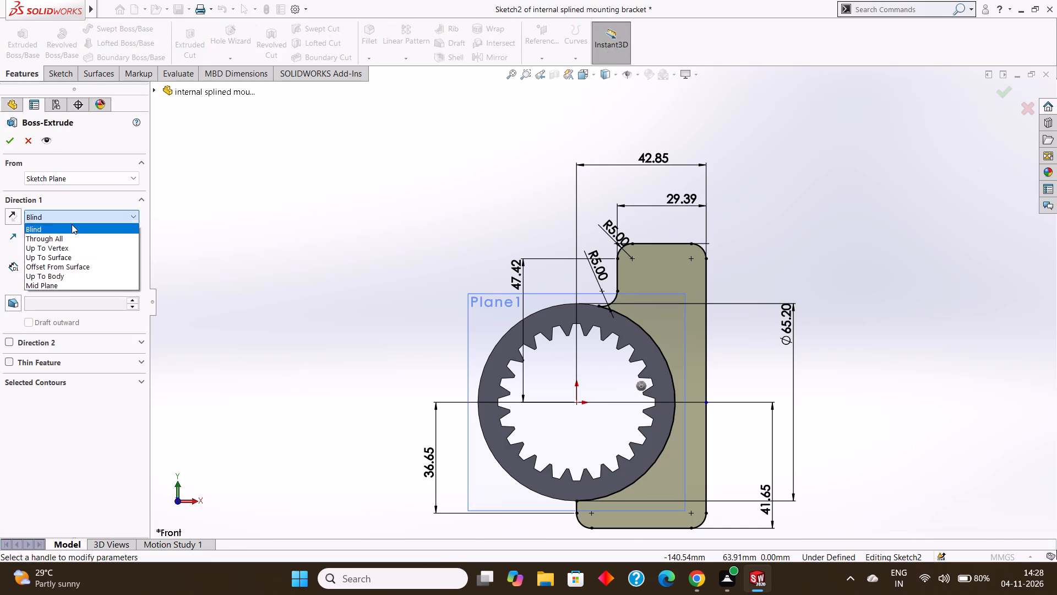
left_click(64, 280)
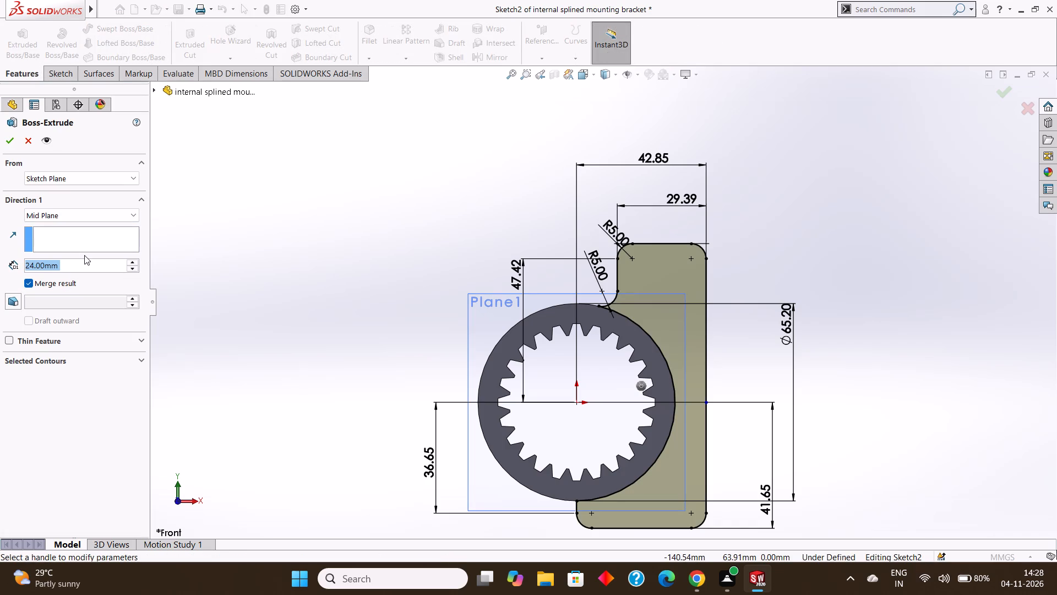
type("20")
key("Return")
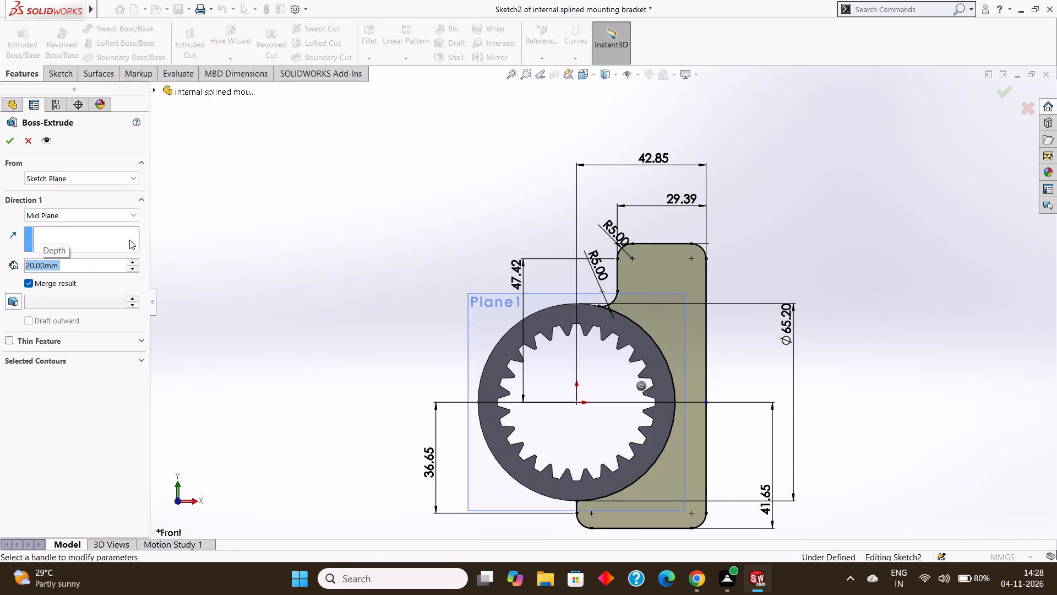
left_click(266, 192)
left_click(8, 146)
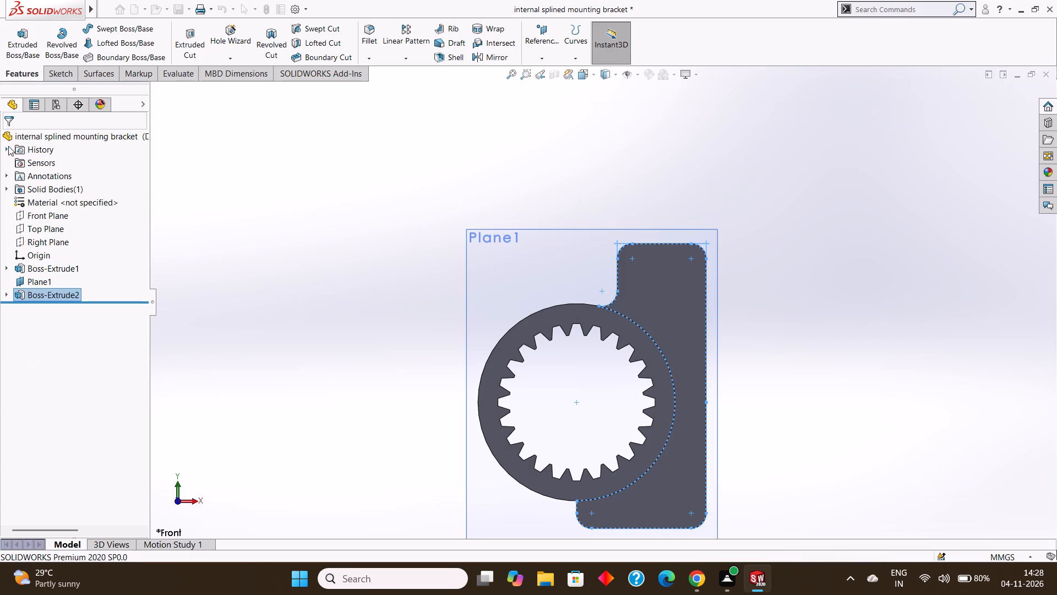
Examine the extruded mounting block and its junction with the splined ring from several angles.
left_click(820, 188)
middle_click_drag(829, 188, 762, 234)
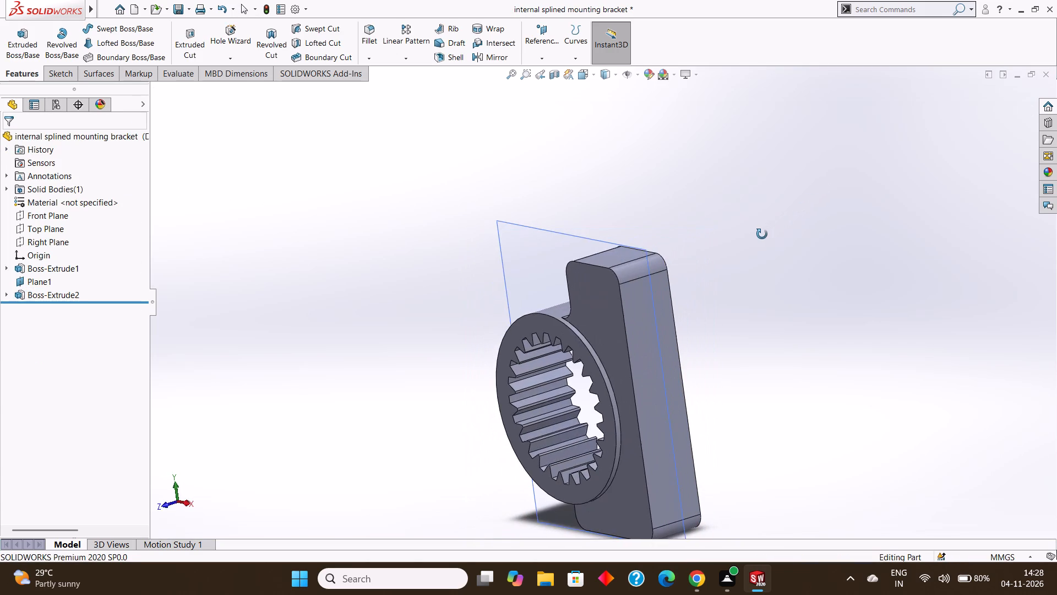
middle_click_drag(762, 234, 819, 228)
middle_click_drag(808, 223, 847, 213)
middle_click_drag(824, 241, 806, 210)
middle_click(808, 214)
middle_click_drag(805, 226, 805, 212)
middle_click_drag(812, 222, 819, 228)
middle_click_drag(818, 229, 813, 230)
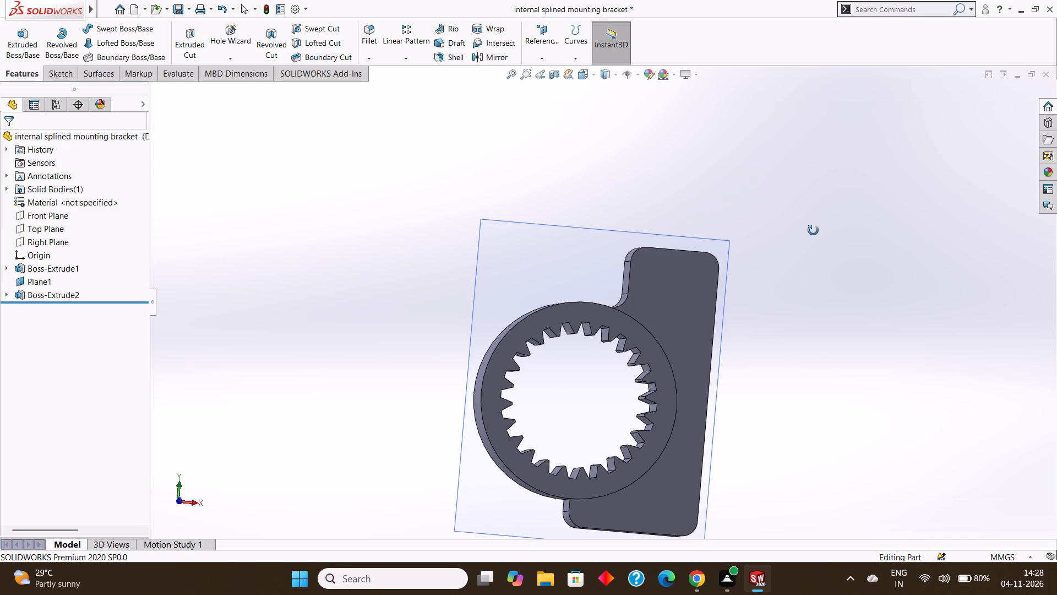
middle_click_drag(813, 230, 813, 229)
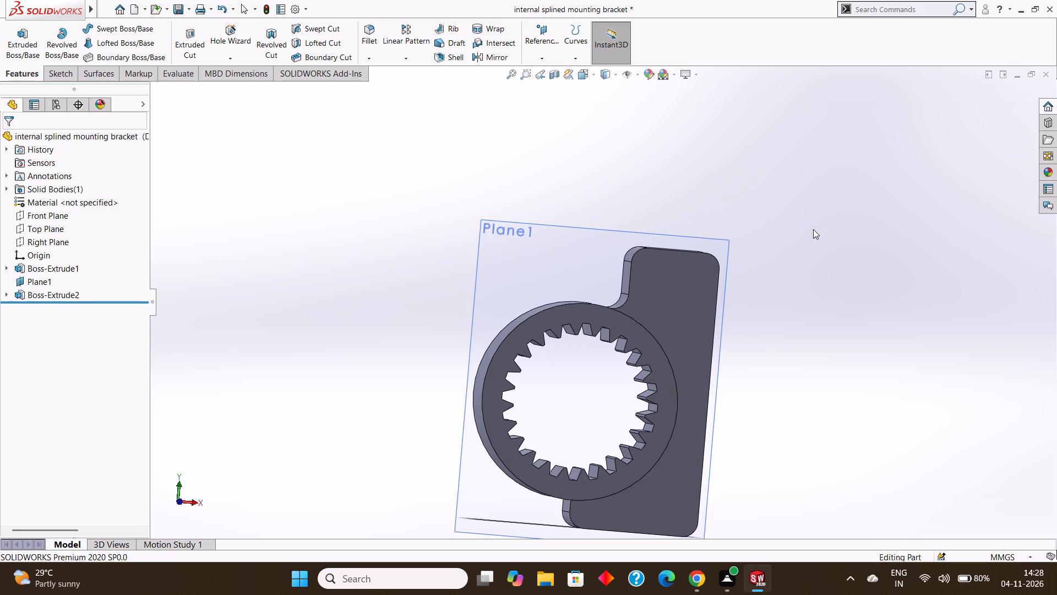
middle_click_drag(813, 229, 817, 237)
middle_click(817, 237)
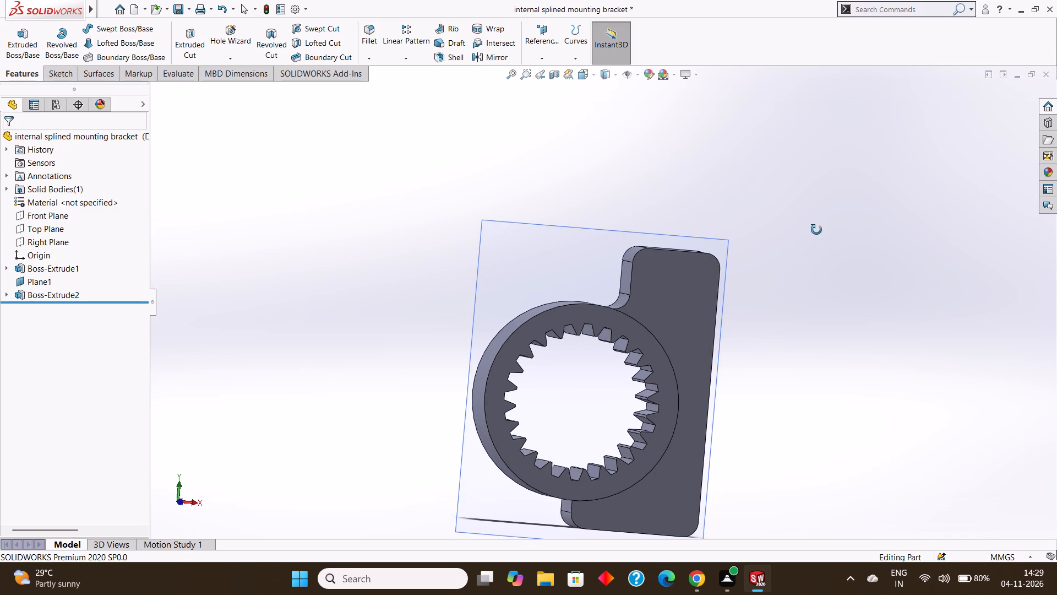
middle_click(818, 237)
middle_click_drag(814, 234, 802, 231)
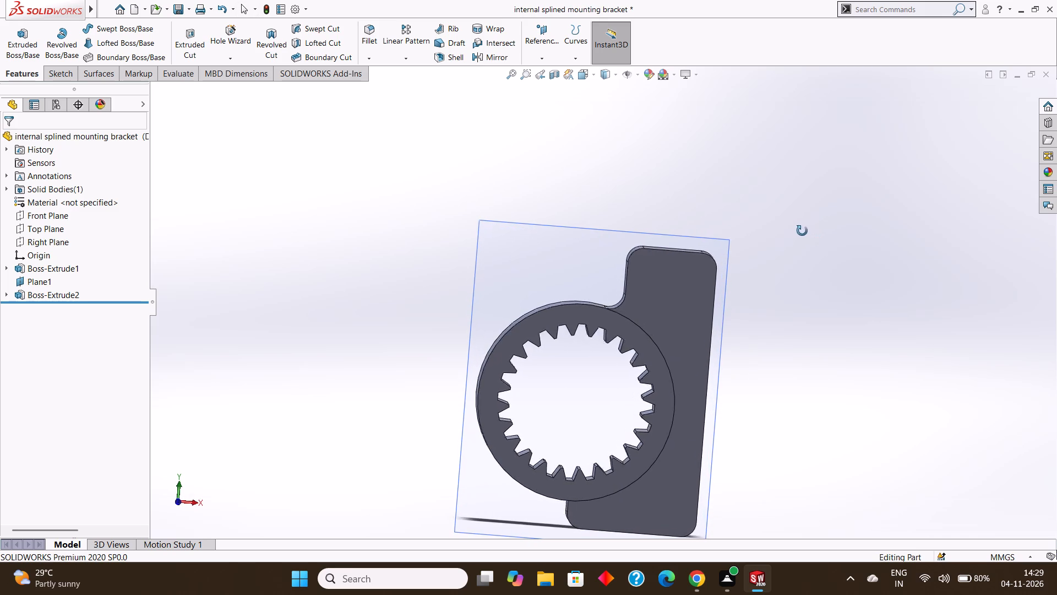
middle_click_drag(802, 231, 798, 226)
middle_click_drag(788, 228, 797, 248)
middle_click_drag(797, 248, 799, 240)
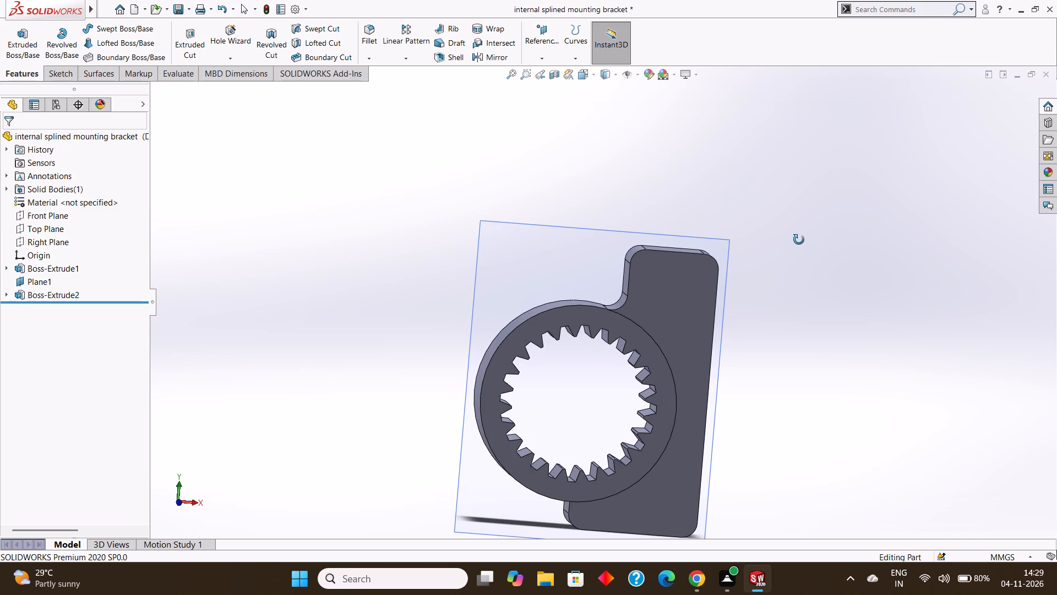
middle_click_drag(799, 240, 803, 241)
middle_click(803, 241)
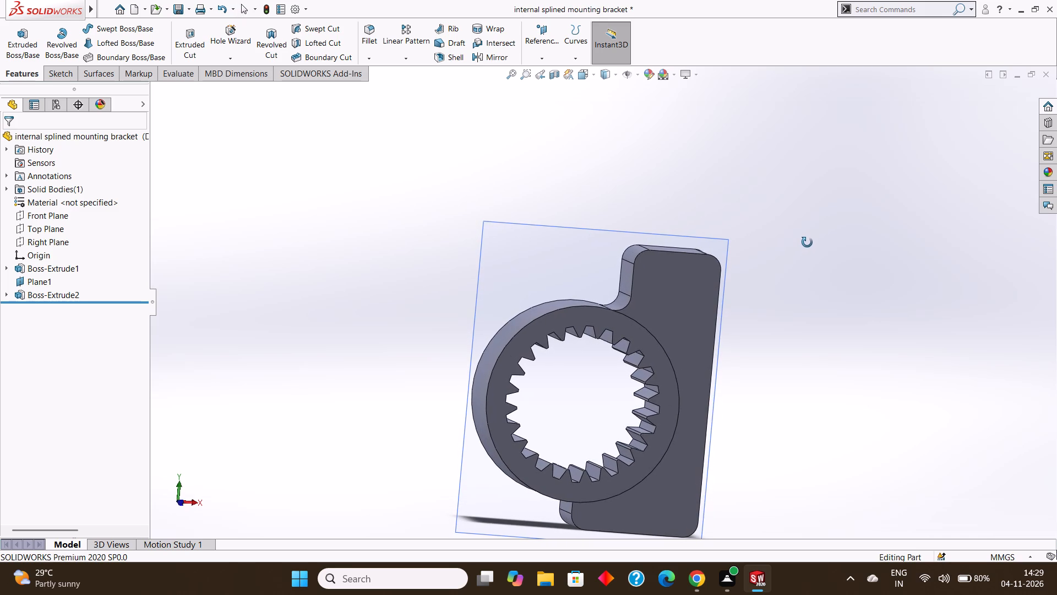
middle_click_drag(807, 242, 812, 249)
middle_click_drag(810, 249, 815, 253)
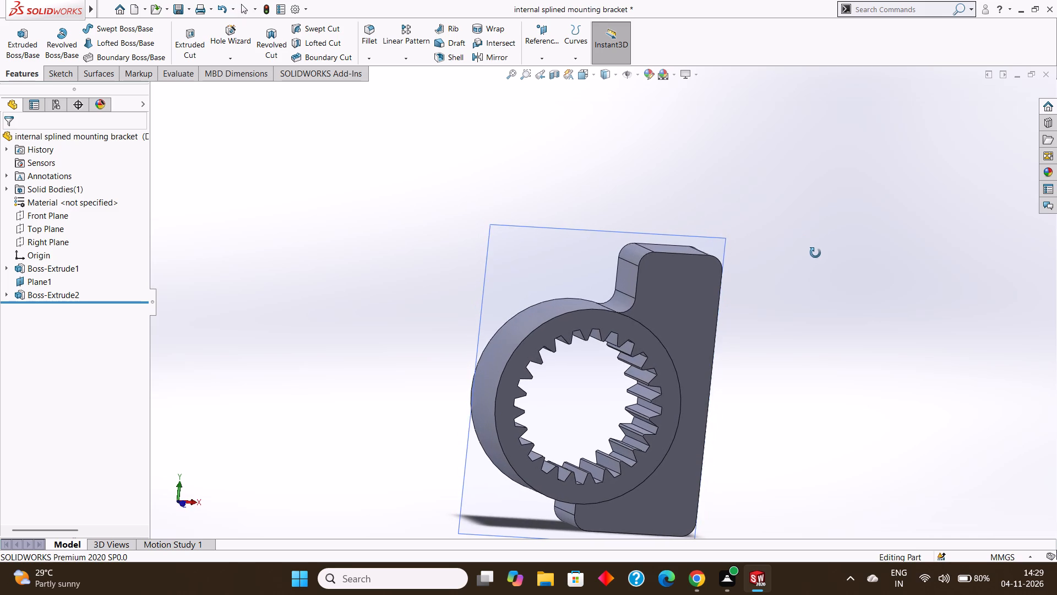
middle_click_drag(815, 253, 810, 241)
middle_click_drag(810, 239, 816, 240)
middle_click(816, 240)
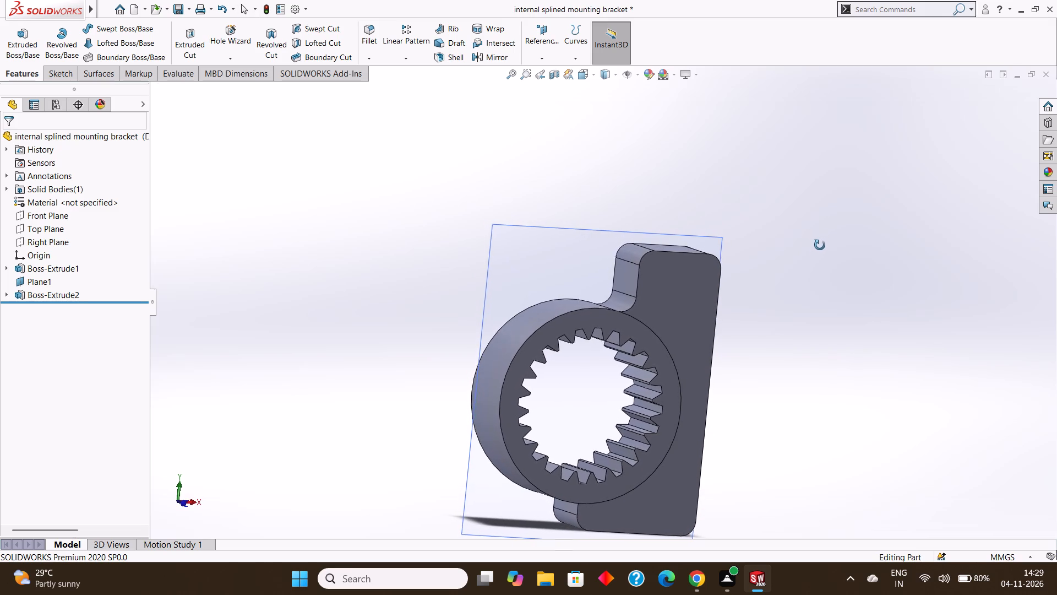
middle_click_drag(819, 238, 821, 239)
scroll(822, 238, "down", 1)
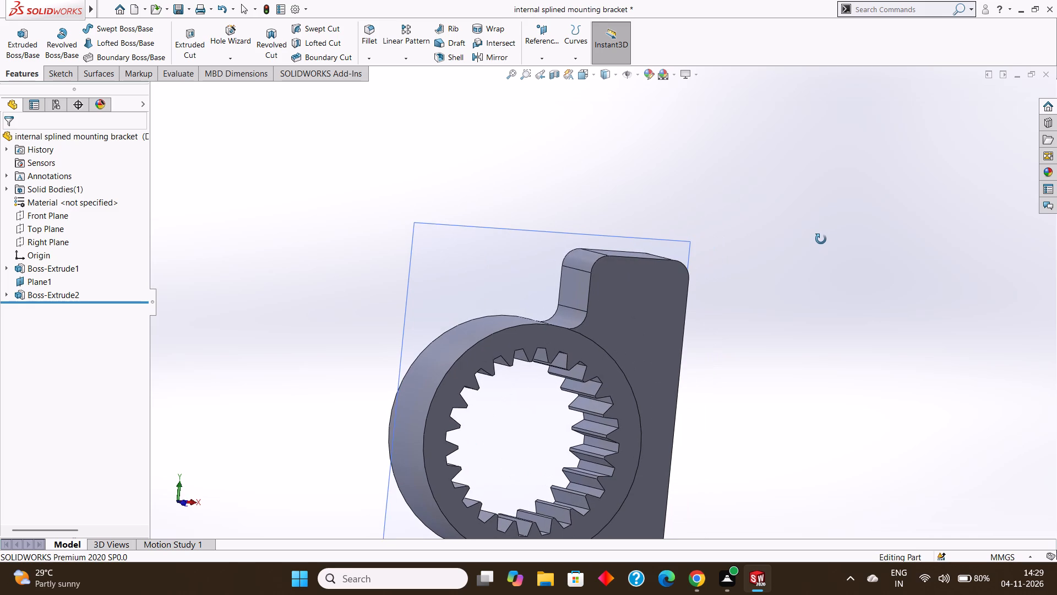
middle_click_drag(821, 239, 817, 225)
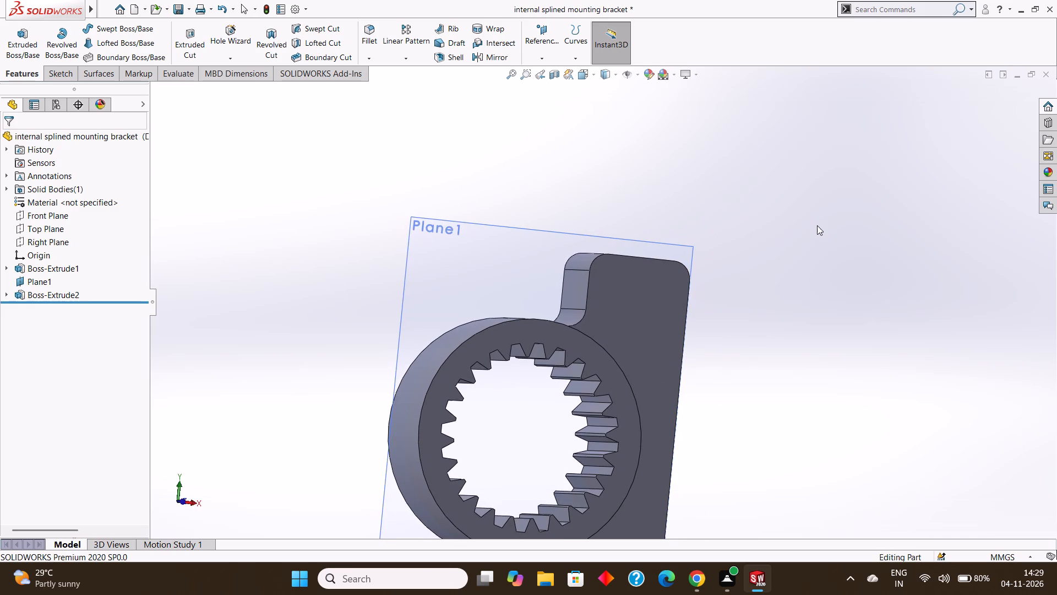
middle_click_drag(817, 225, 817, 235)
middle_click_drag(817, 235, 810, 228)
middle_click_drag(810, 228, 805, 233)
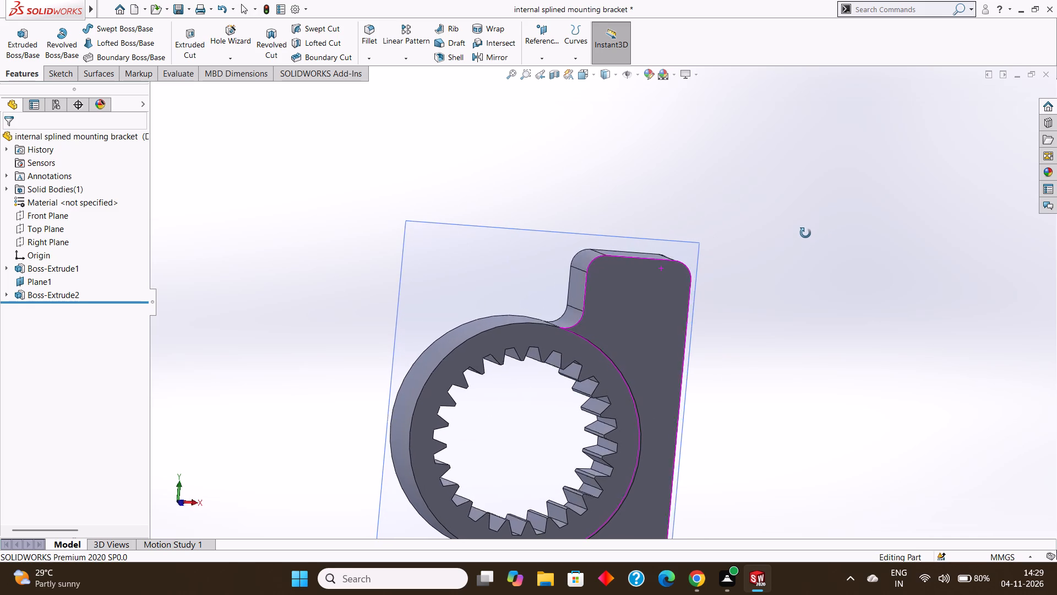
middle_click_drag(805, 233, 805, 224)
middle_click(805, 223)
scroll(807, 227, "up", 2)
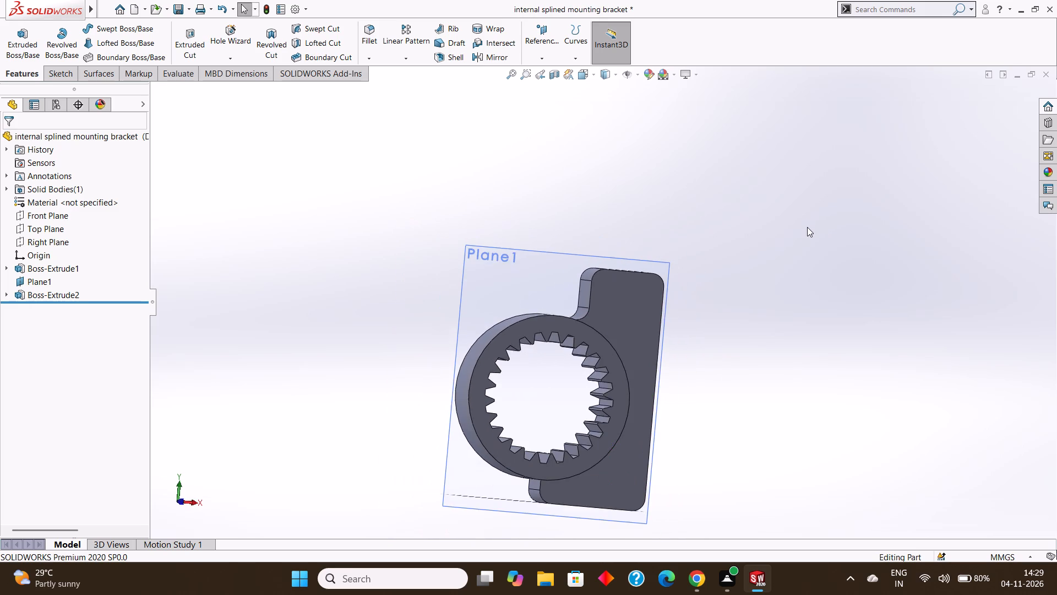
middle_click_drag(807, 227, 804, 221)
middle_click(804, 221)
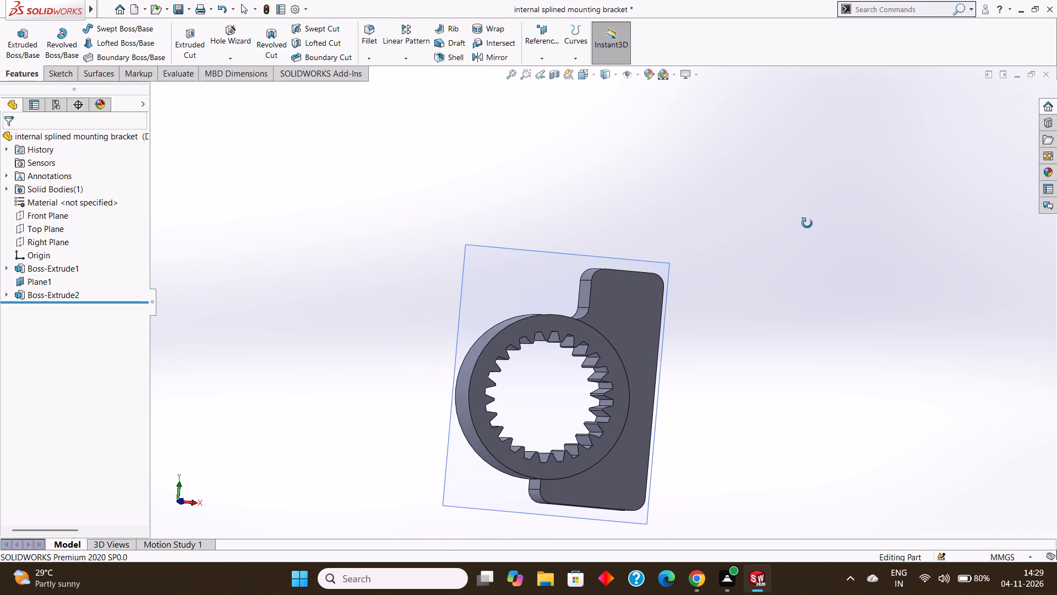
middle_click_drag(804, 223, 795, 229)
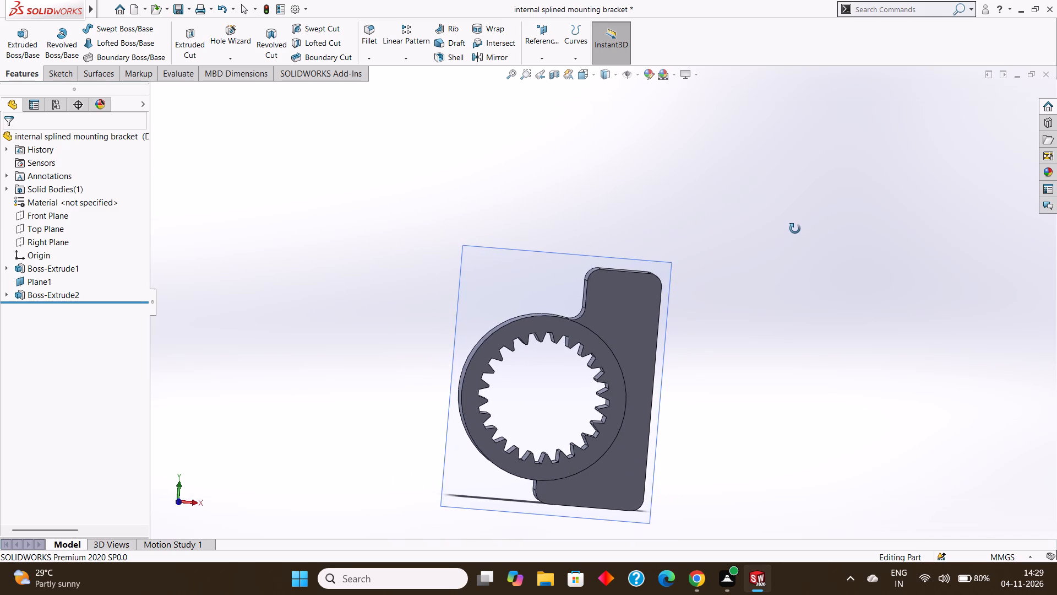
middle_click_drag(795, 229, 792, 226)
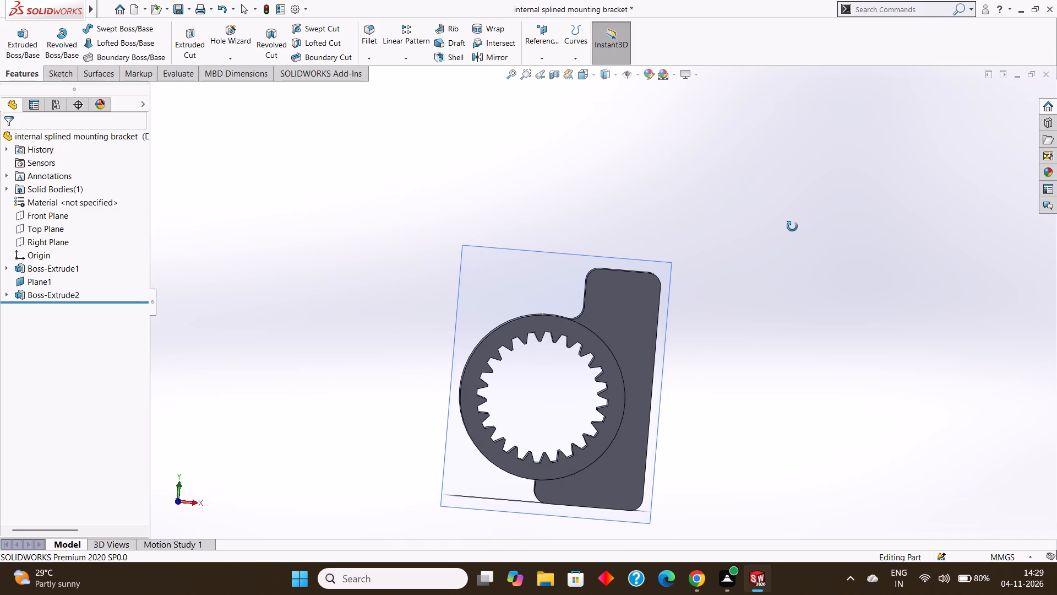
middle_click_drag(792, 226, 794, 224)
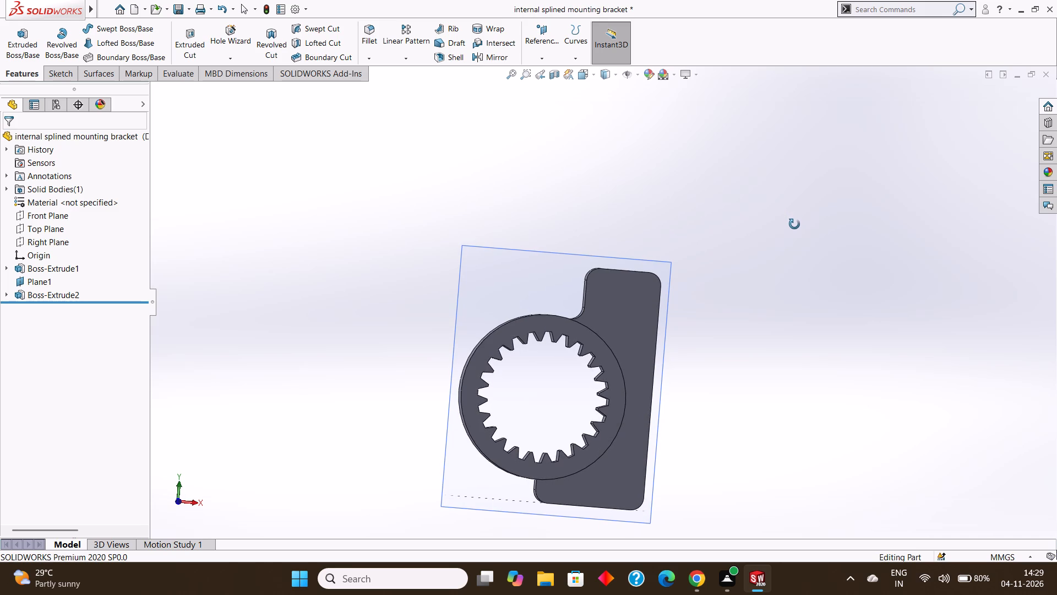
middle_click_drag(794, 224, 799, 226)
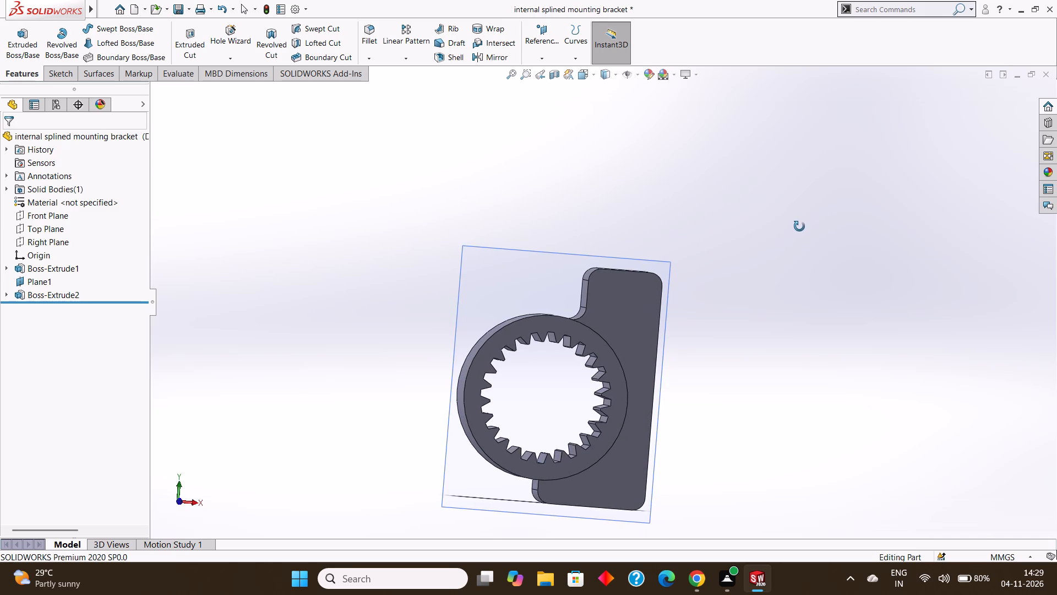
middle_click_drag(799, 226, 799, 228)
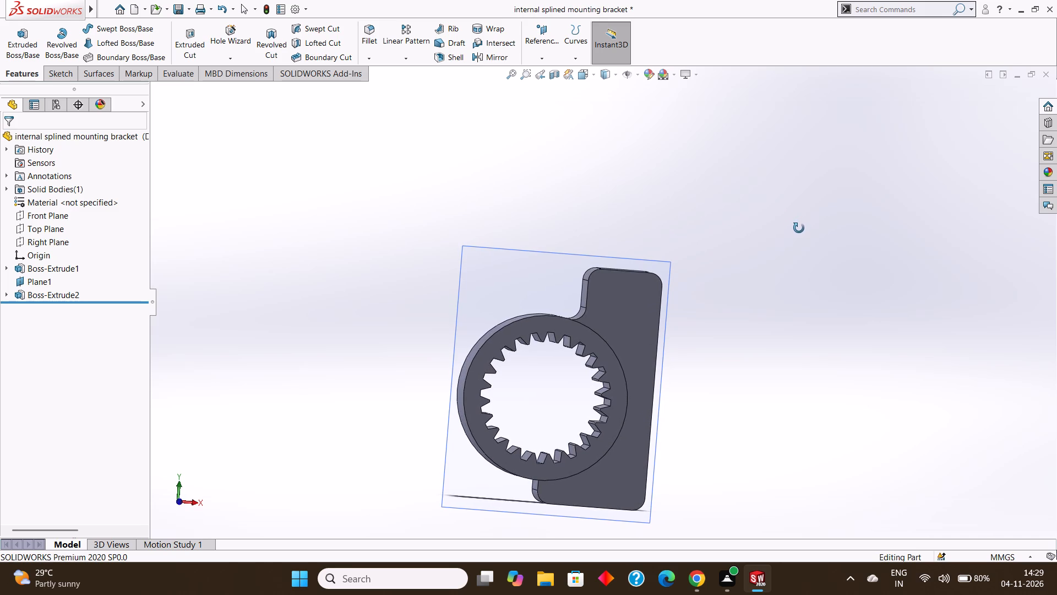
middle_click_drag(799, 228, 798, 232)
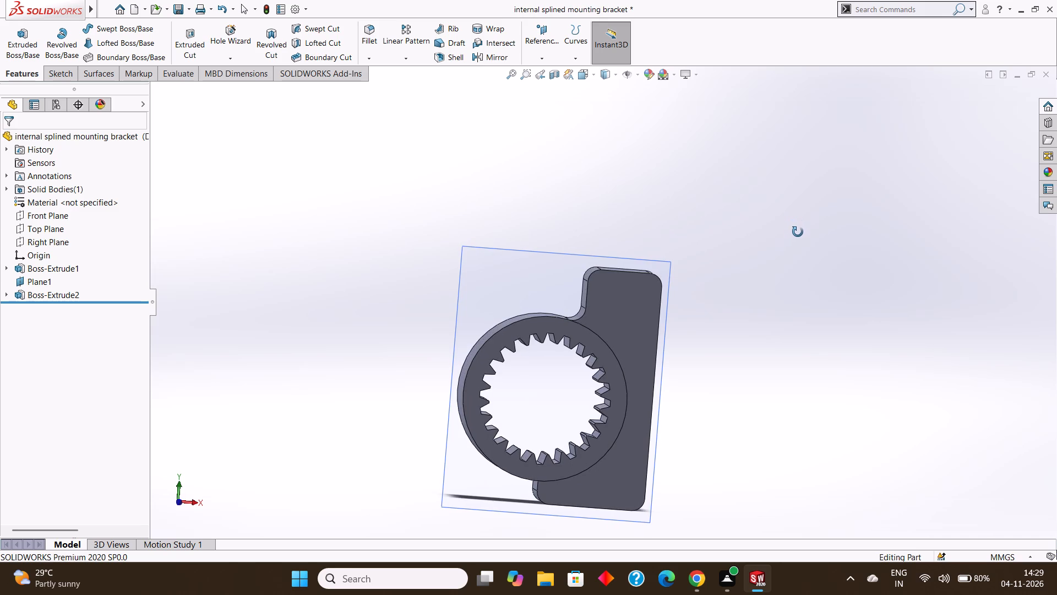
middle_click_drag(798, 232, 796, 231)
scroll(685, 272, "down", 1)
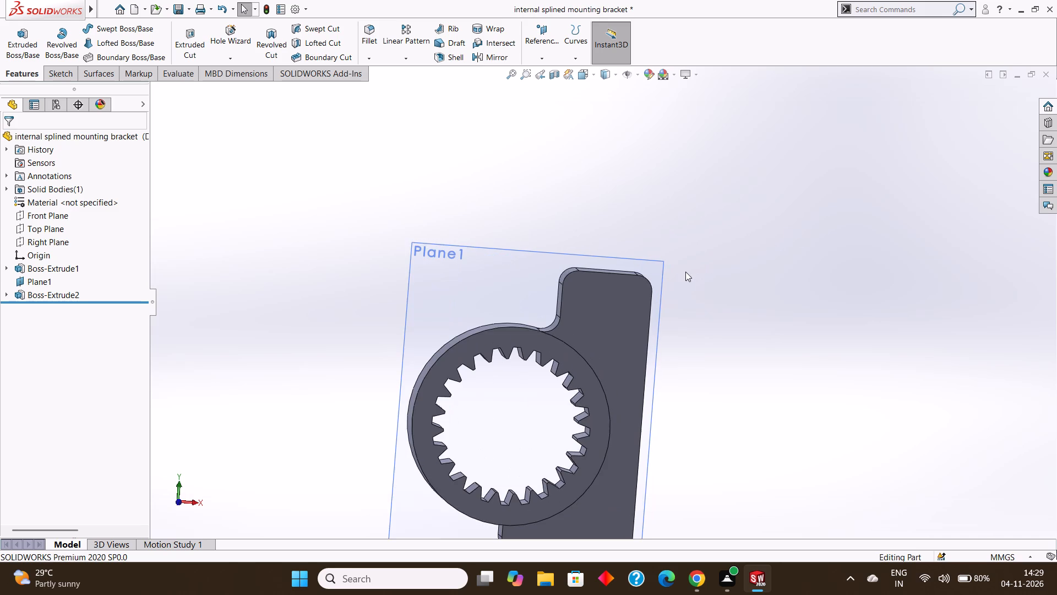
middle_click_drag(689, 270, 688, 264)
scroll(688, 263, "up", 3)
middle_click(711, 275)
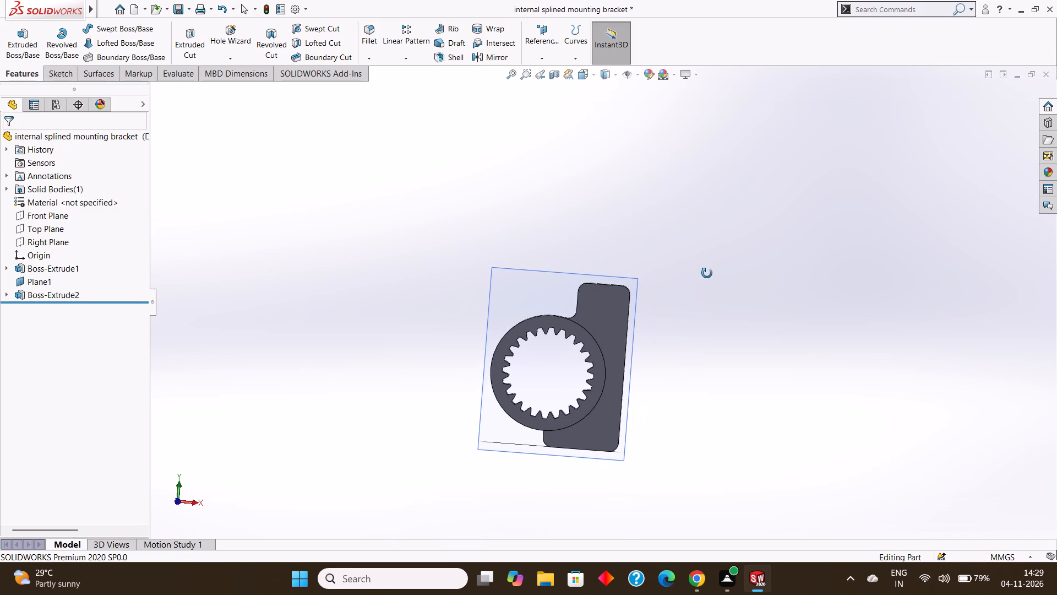
Start a sketch on Plane1 and draw a horizontal centerline about 32.6 mm from the origin to the ring's outer edge opposite the block.
left_click(541, 283)
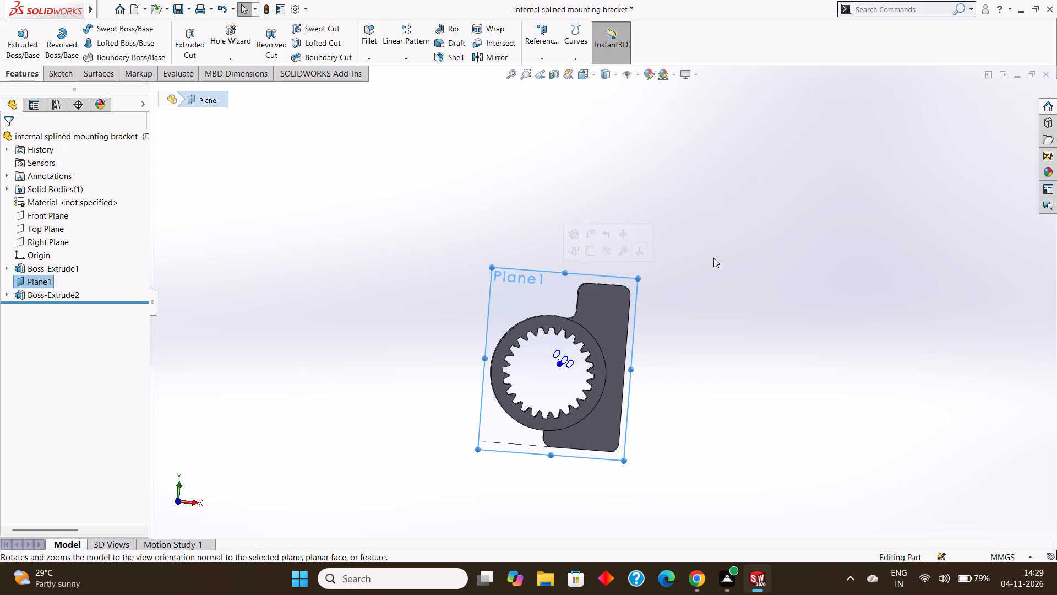
left_click(528, 292)
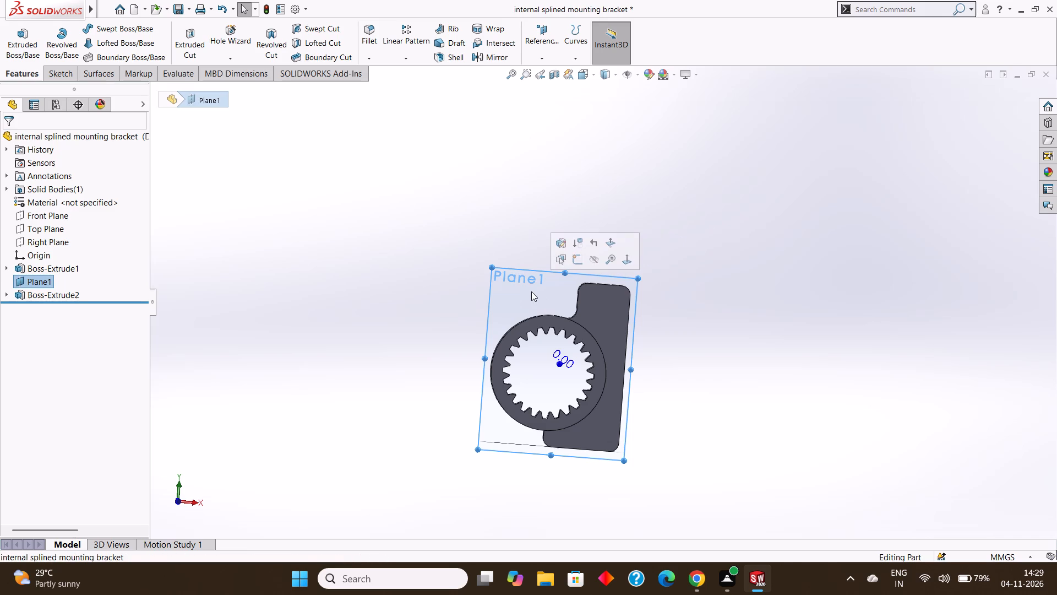
key("ctrl+8")
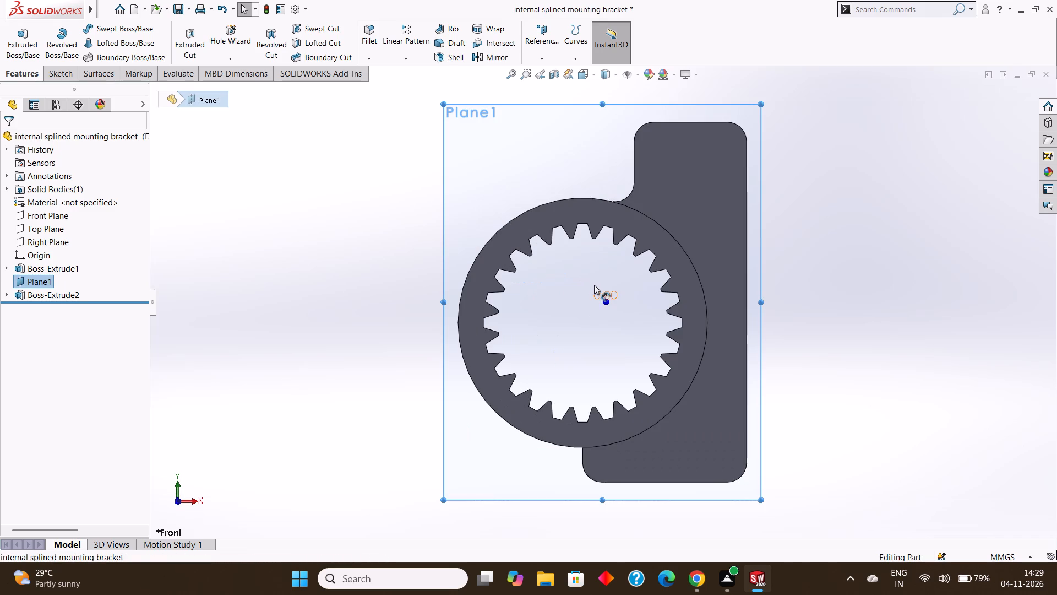
left_click(47, 72)
right_click(510, 144)
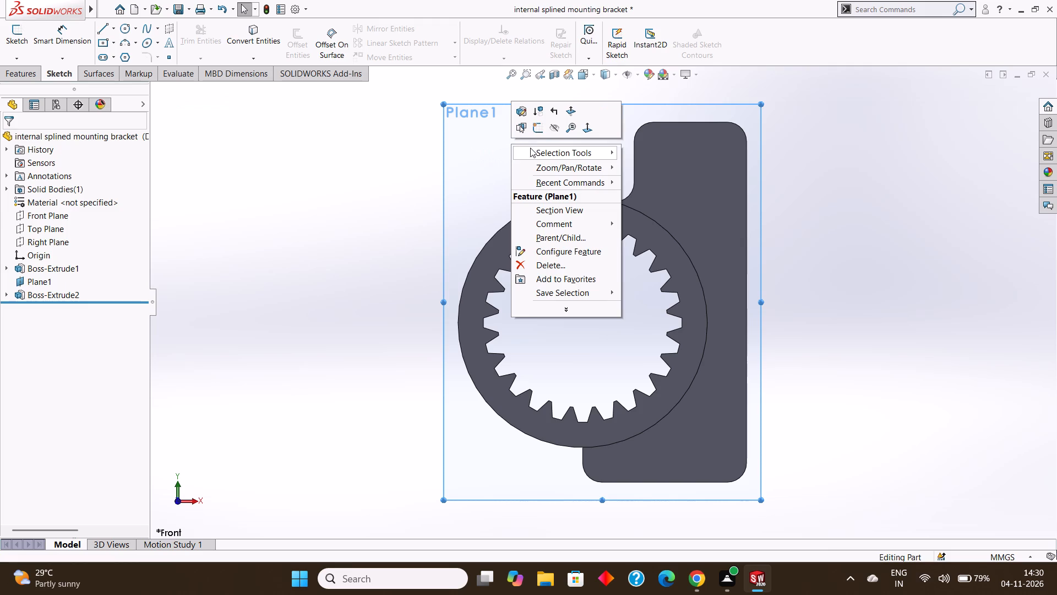
left_click(542, 130)
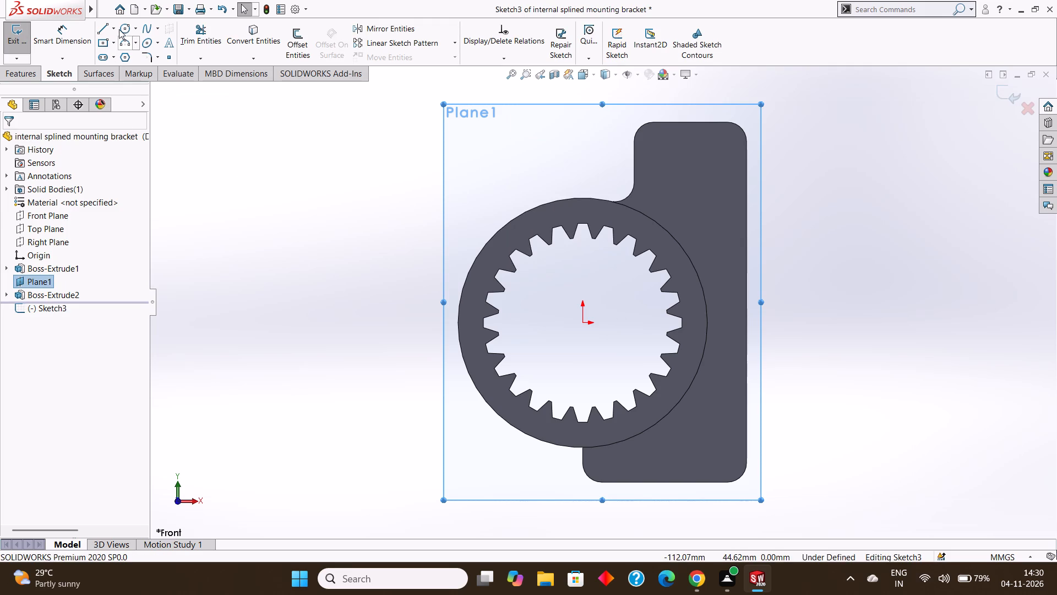
left_click(114, 28)
left_click(126, 55)
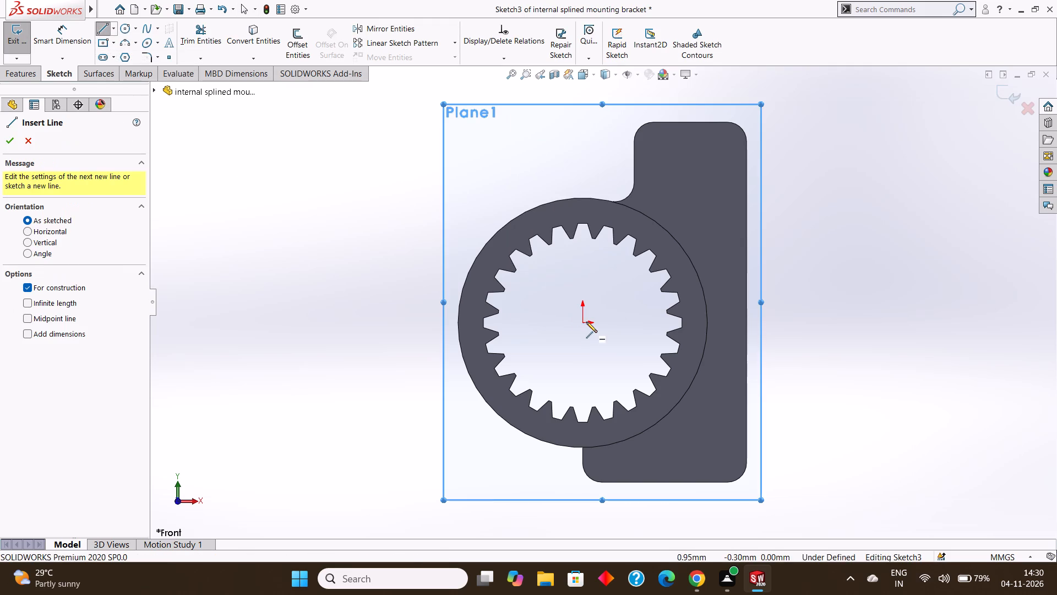
left_click(584, 321)
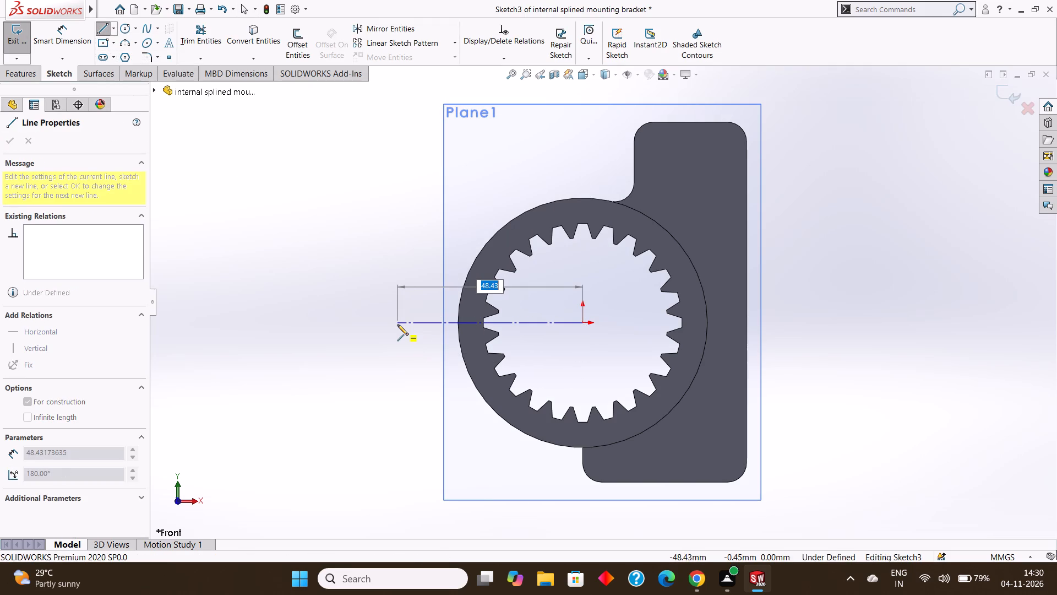
left_click(456, 324)
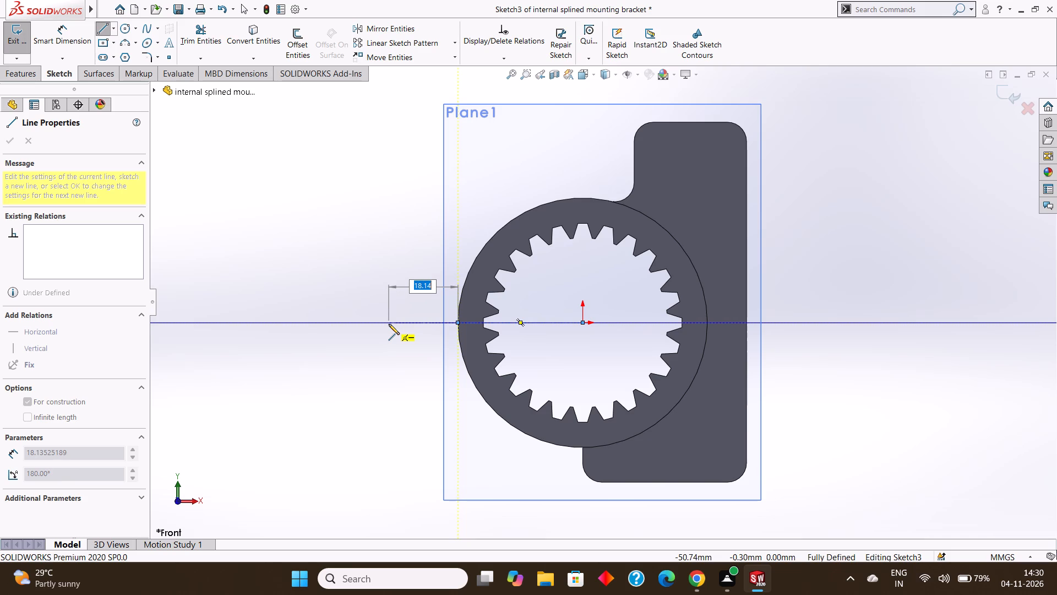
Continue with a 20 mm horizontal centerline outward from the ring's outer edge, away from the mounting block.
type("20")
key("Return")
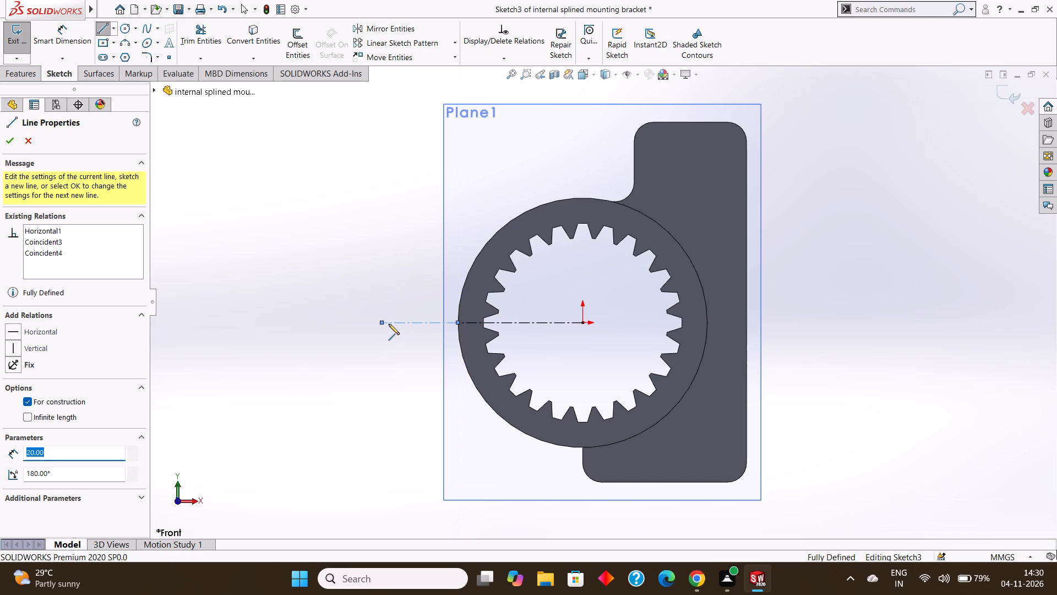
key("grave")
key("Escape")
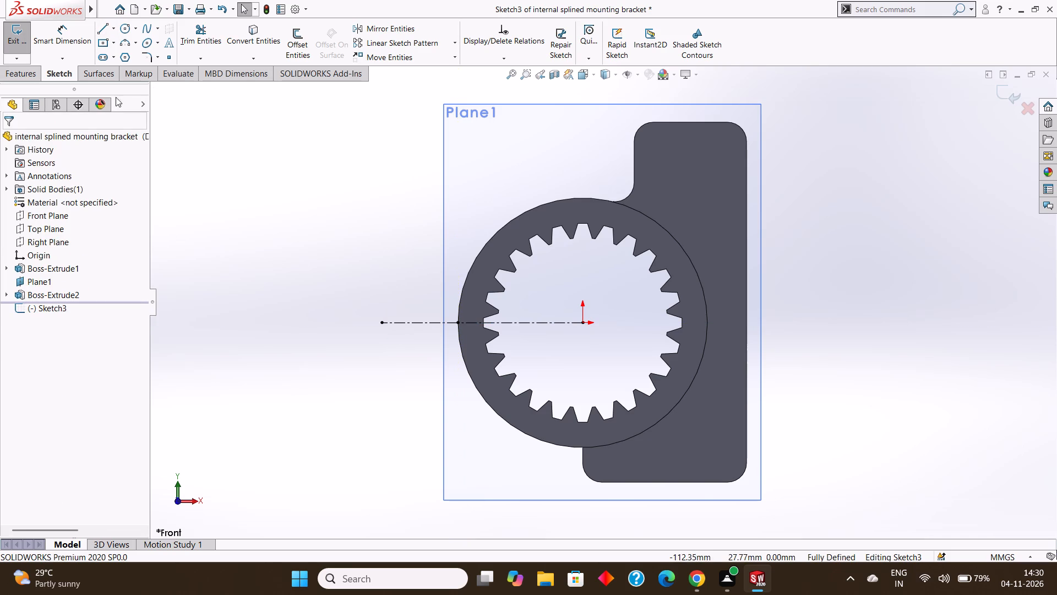
Draw a 75.45 mm horizontal centerline from the mounting block's long straight edge across the ring to its far outer edge.
left_click(112, 25)
left_click(122, 52)
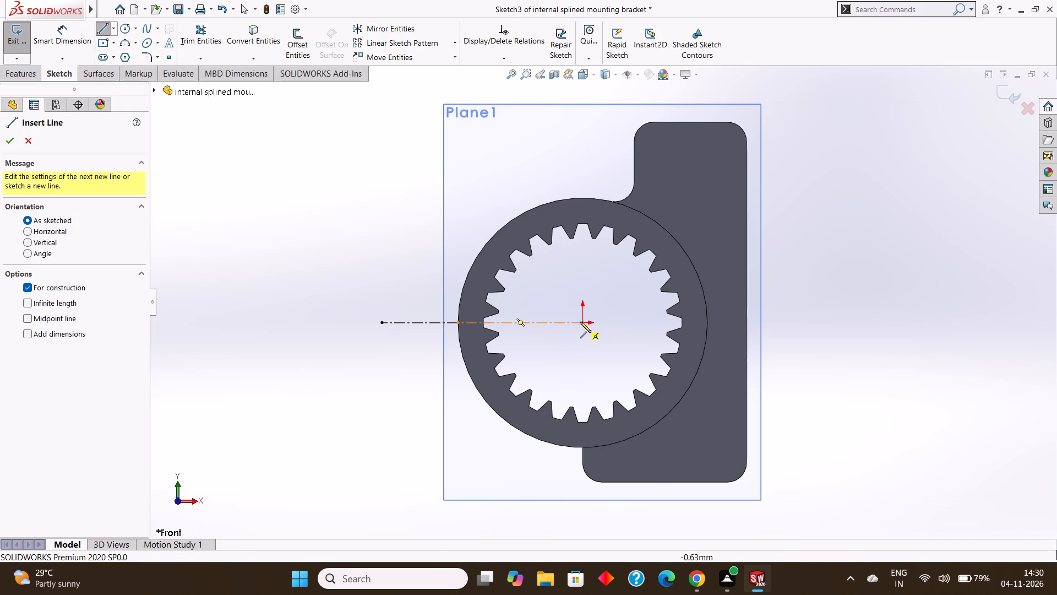
left_click(747, 324)
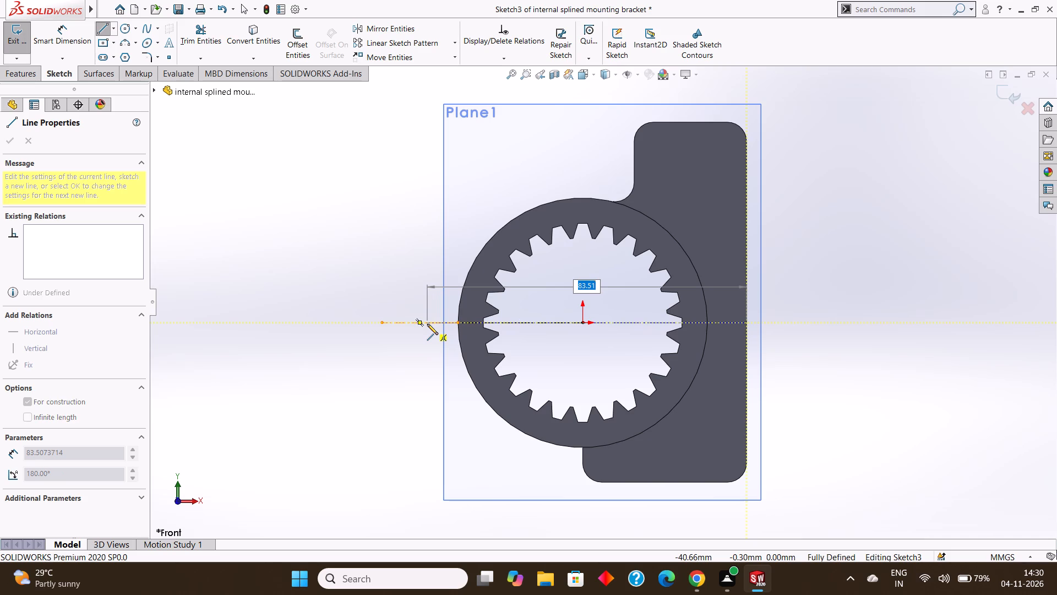
type("75.45")
key("Return")
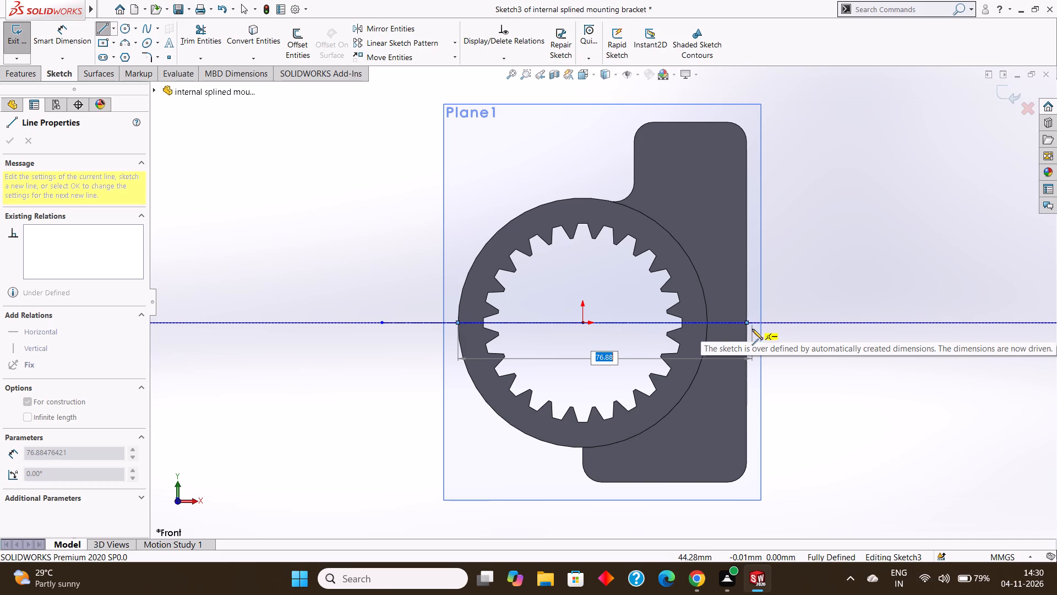
key("Escape")
key("Escape")
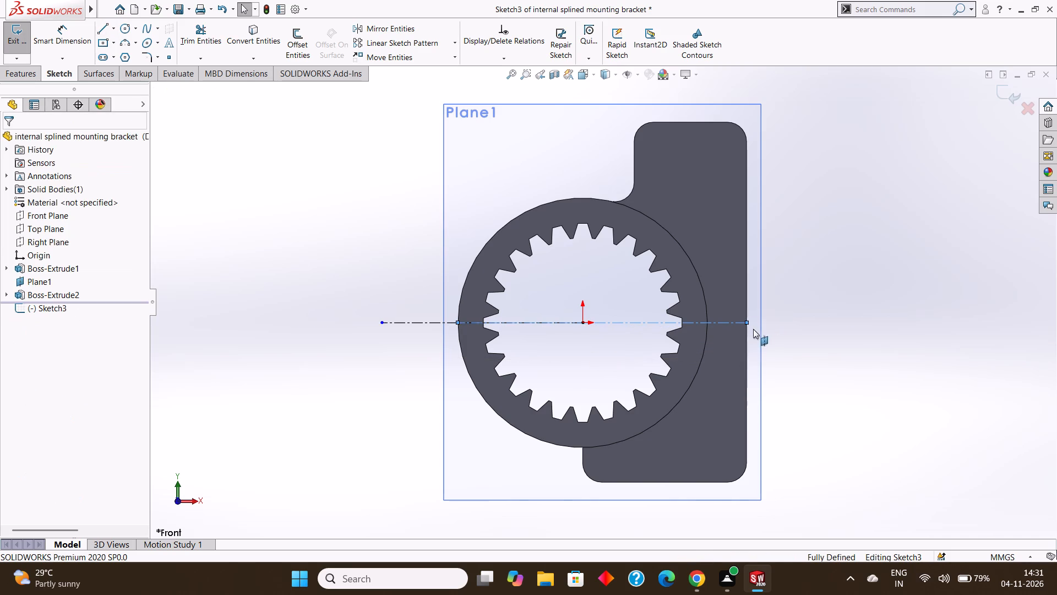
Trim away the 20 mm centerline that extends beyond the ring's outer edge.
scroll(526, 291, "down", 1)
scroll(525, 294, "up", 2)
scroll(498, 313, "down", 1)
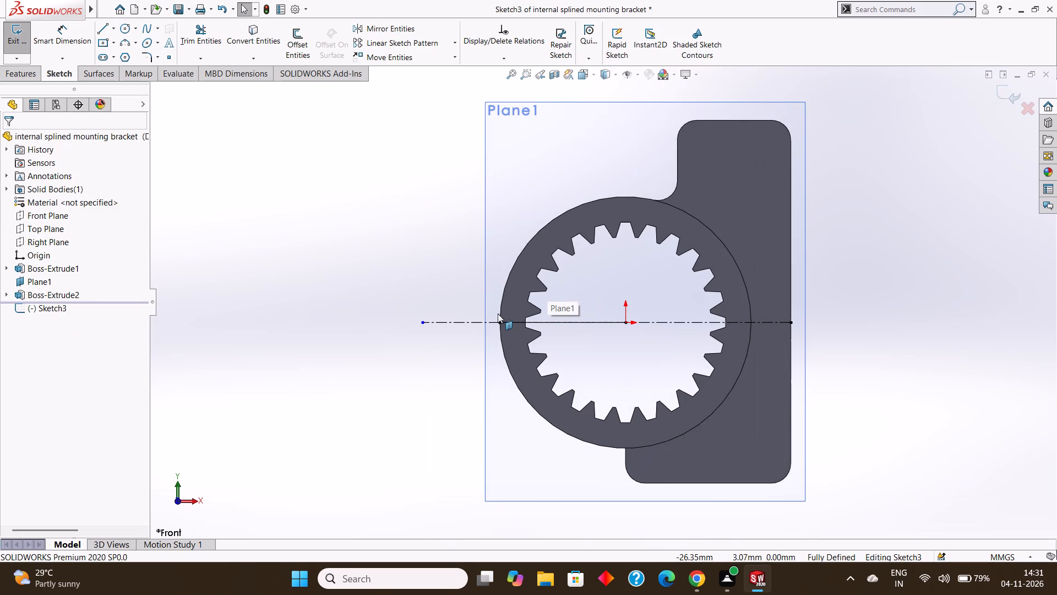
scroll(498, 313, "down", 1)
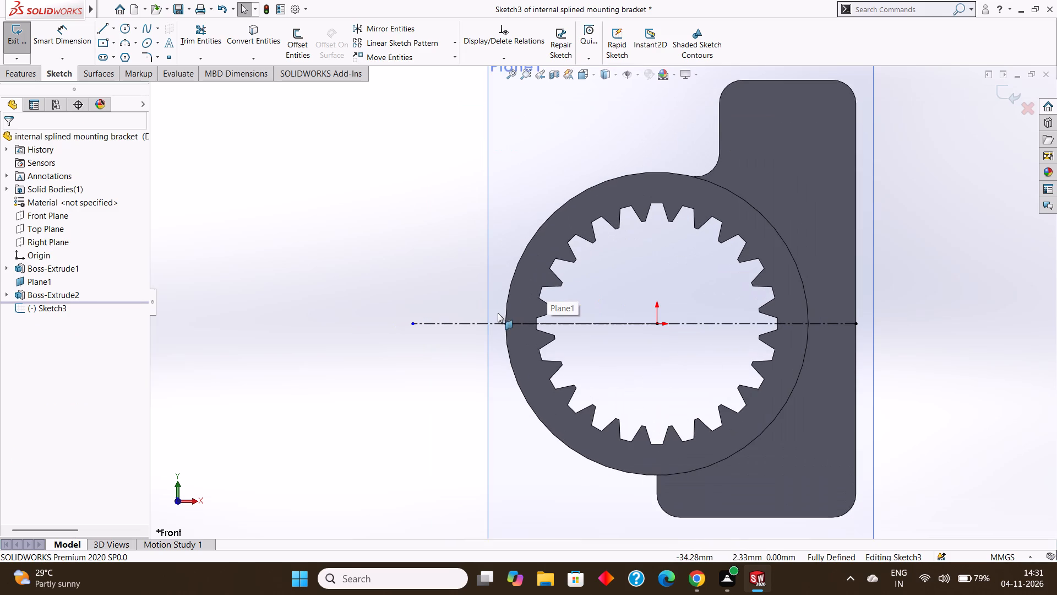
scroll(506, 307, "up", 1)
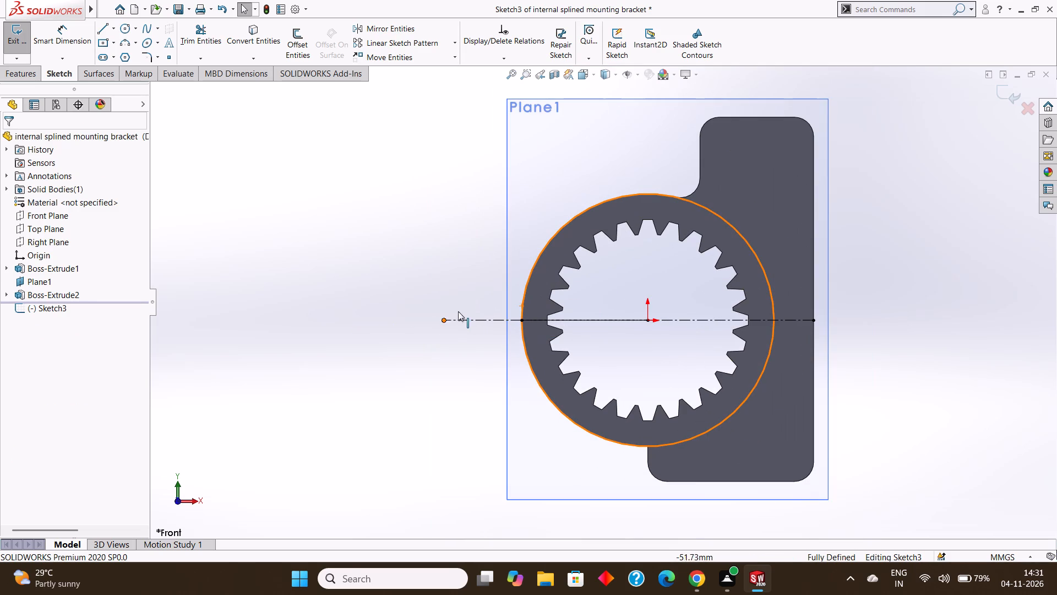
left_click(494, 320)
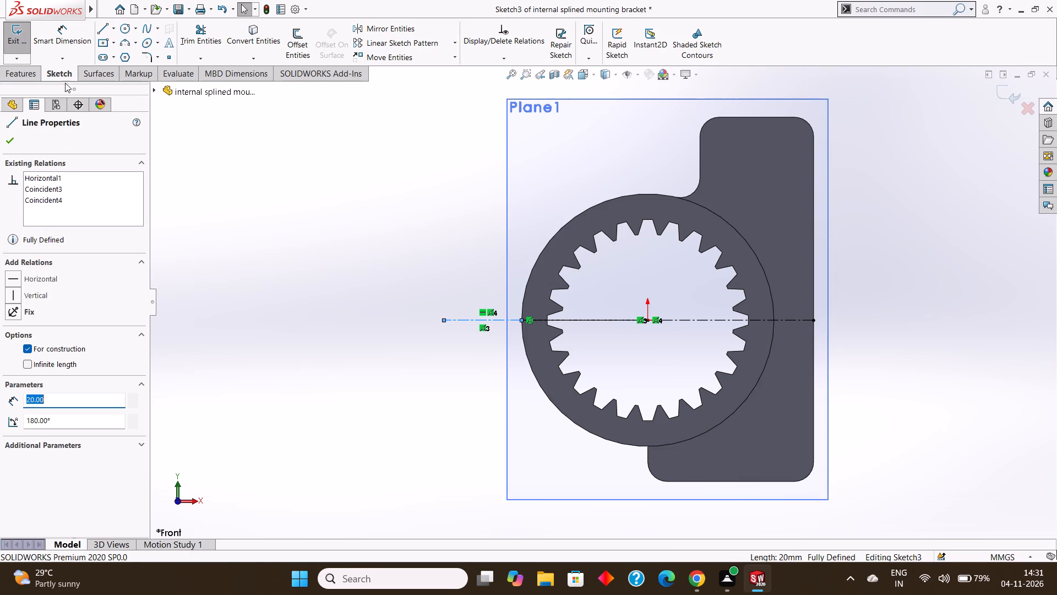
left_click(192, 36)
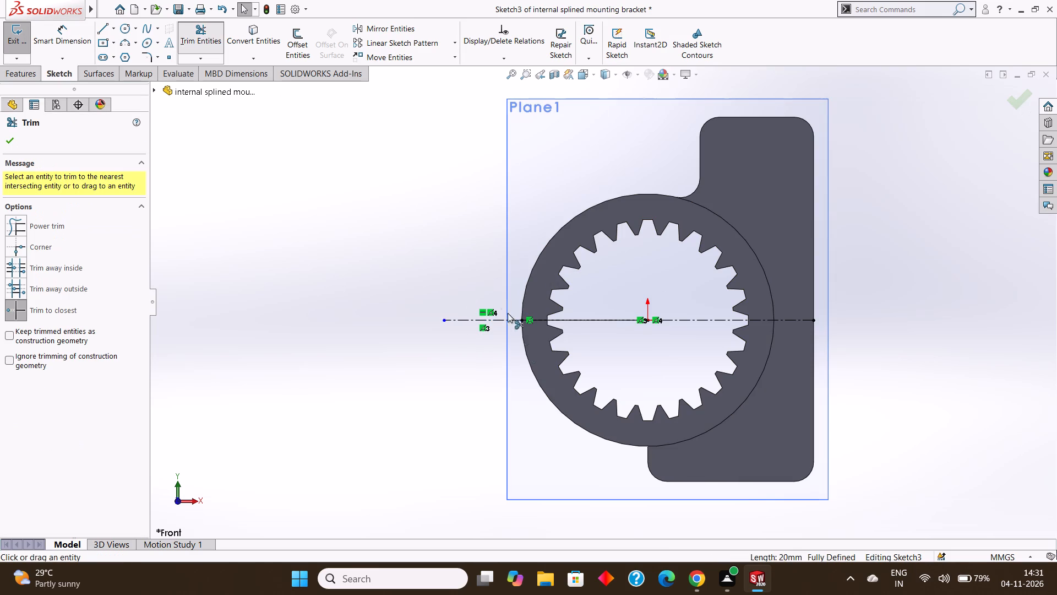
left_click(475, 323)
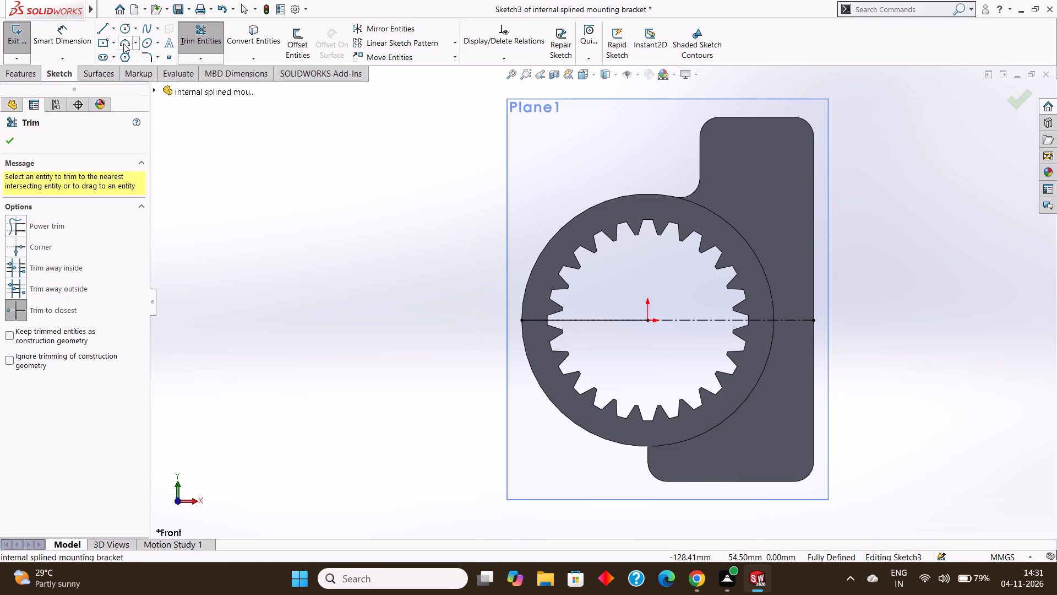
Draw a 10 mm horizontal centerline outward from the ring's outer edge, on the side opposite the mounting block.
left_click(116, 28)
left_click(122, 51)
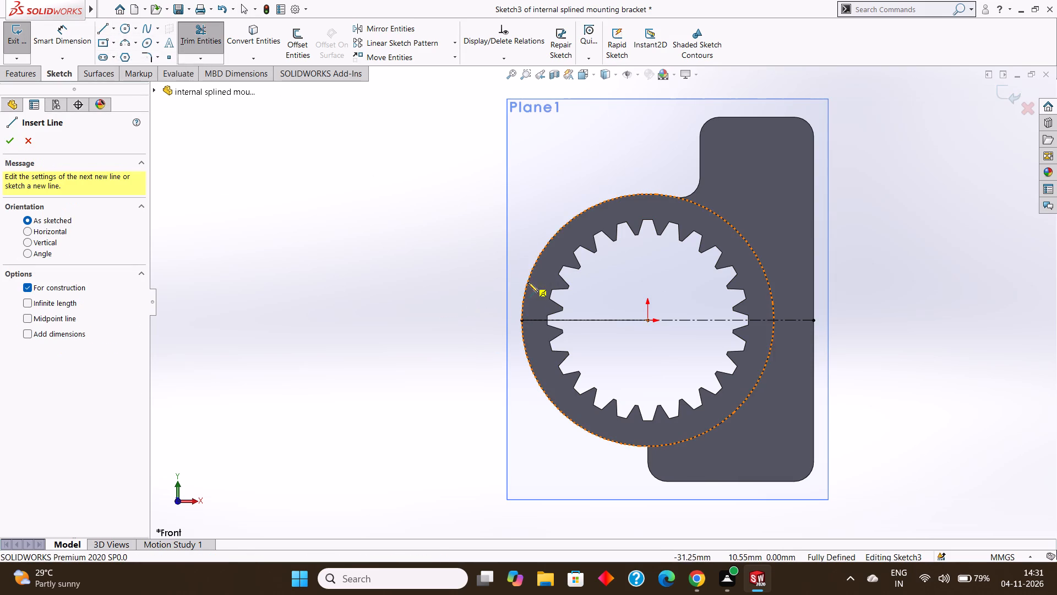
left_click(521, 322)
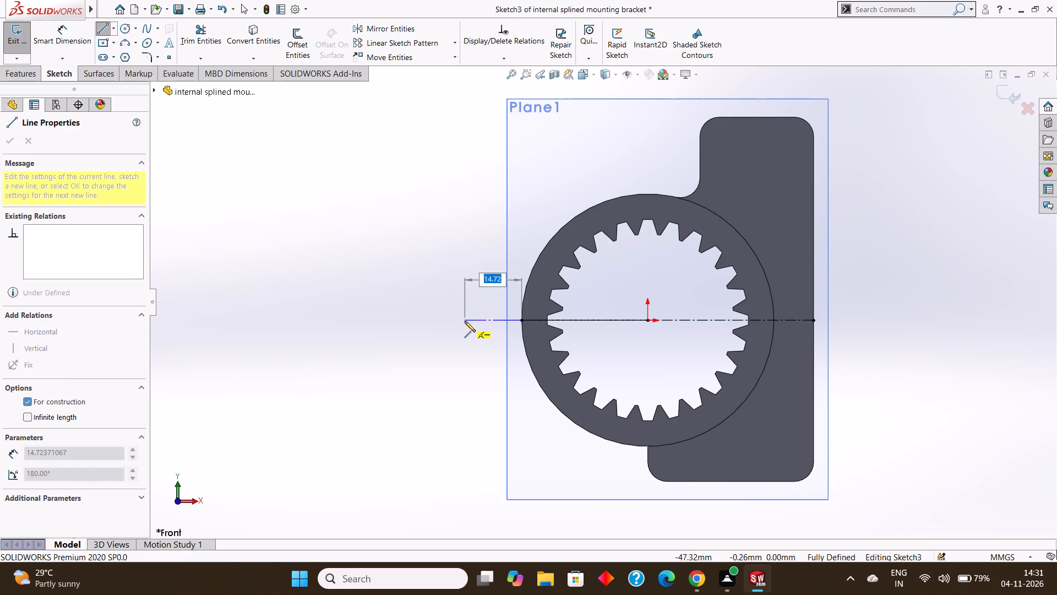
type("10")
key("Return")
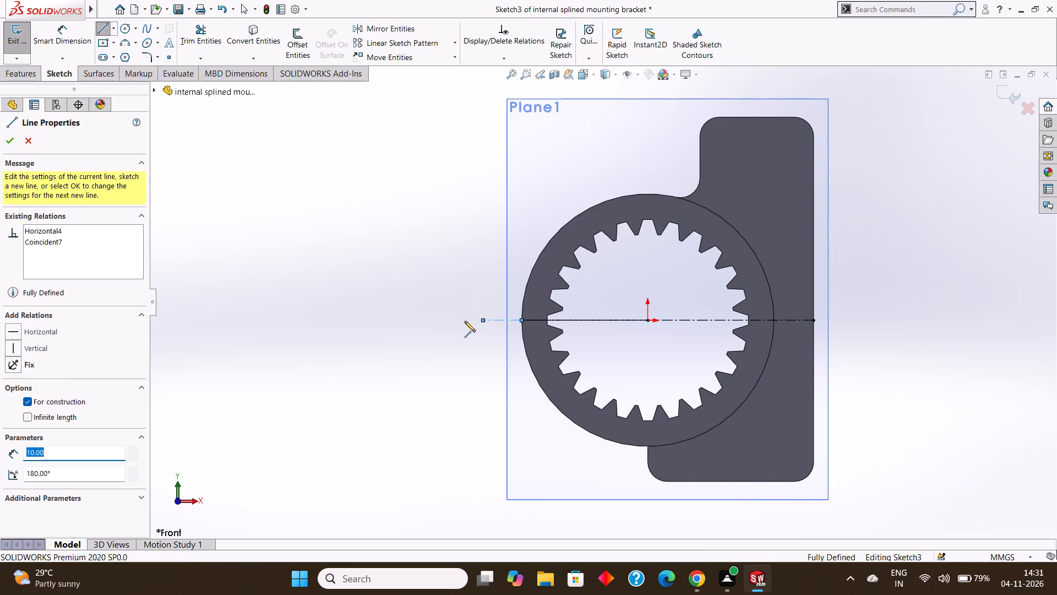
key("Escape")
key("Escape")
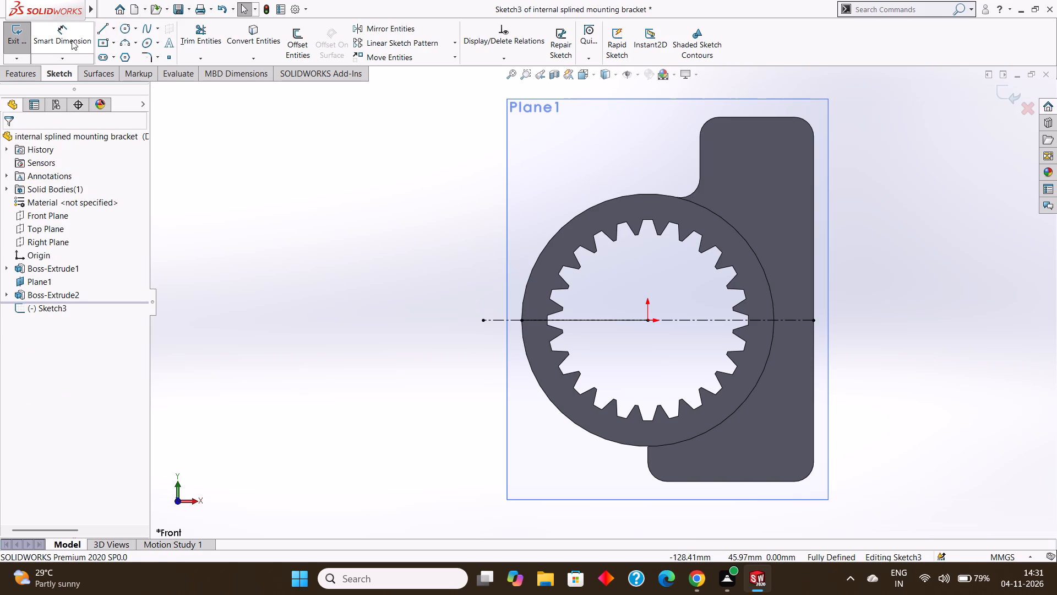
Dimension the length of the short outward centerline at 10 mm, placing the dimension above it.
left_click(72, 40)
left_click(494, 322)
left_click(487, 244)
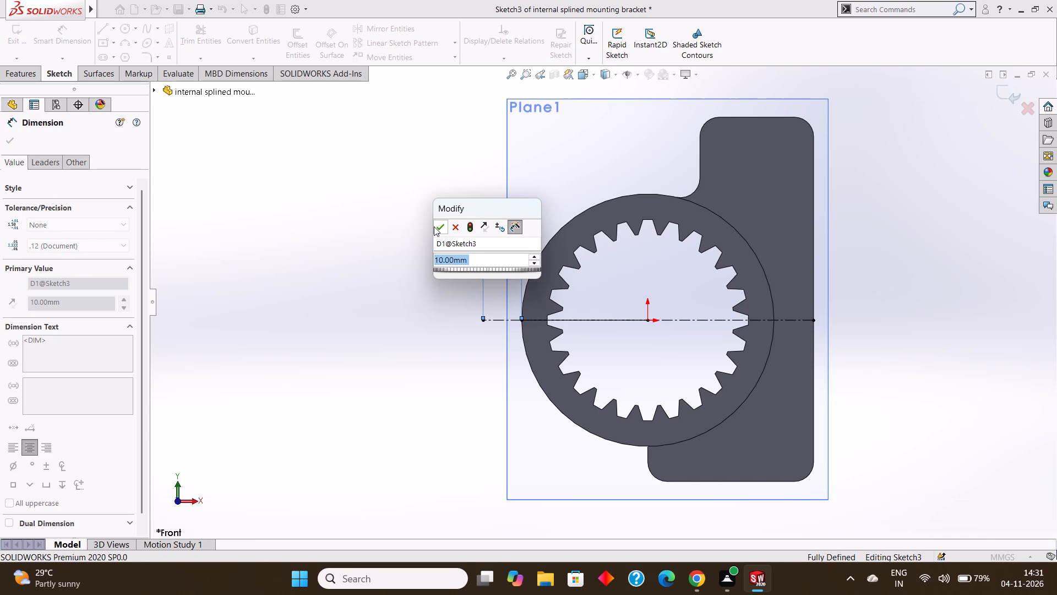
left_click(434, 226)
left_click(7, 139)
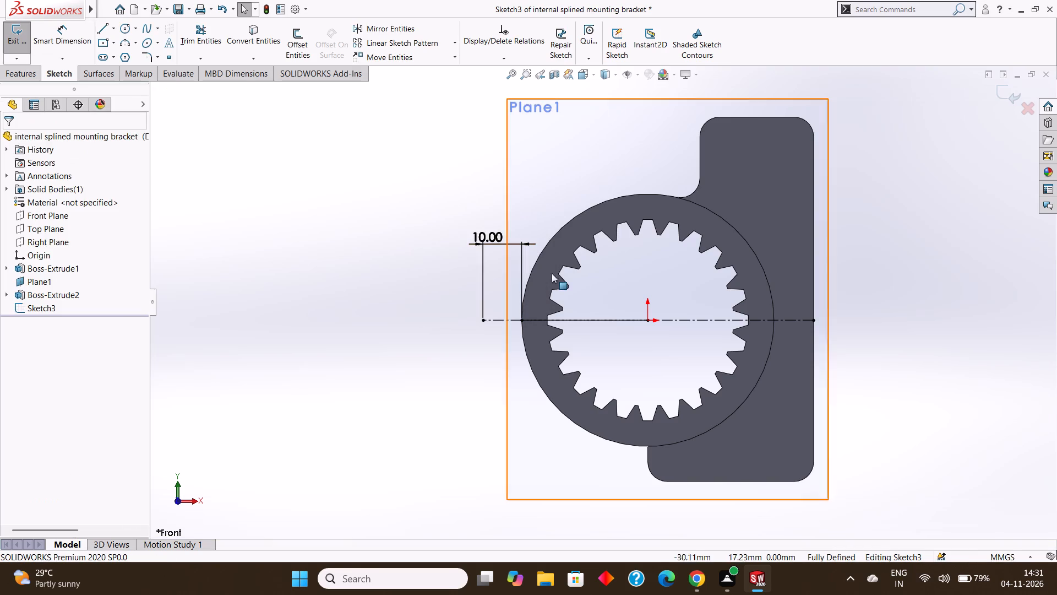
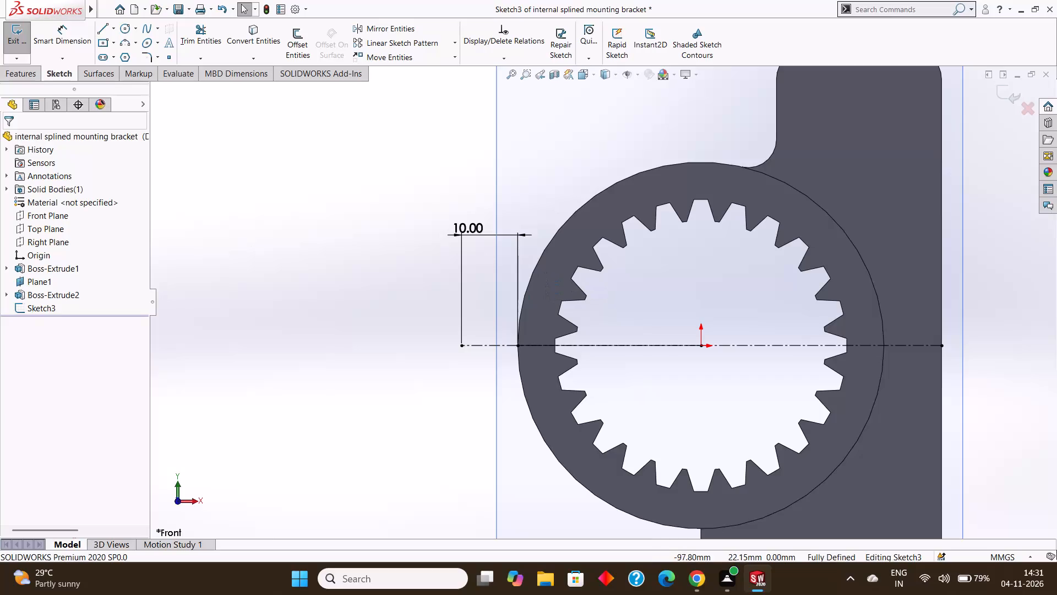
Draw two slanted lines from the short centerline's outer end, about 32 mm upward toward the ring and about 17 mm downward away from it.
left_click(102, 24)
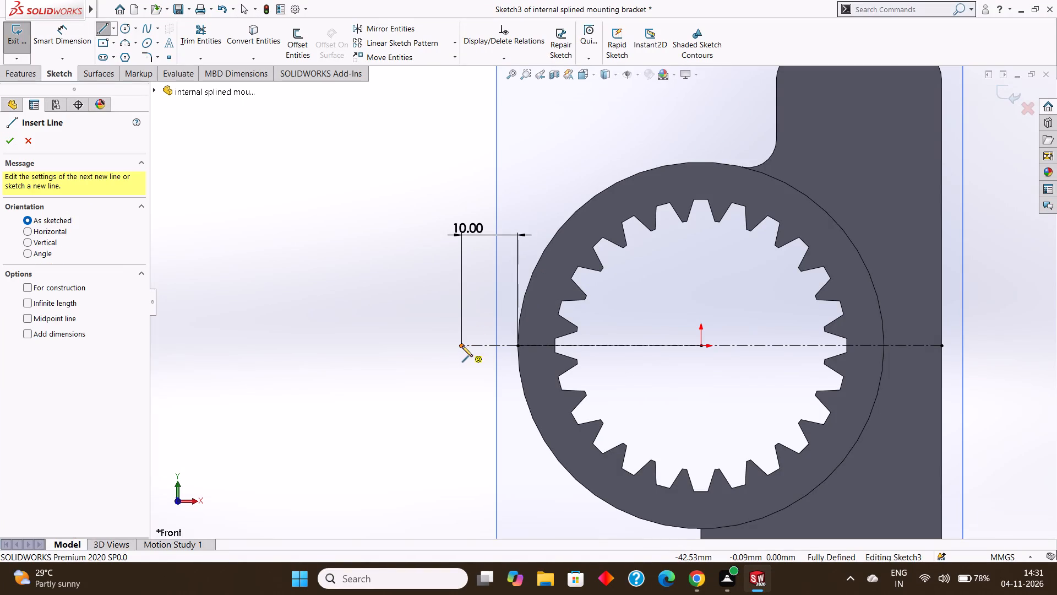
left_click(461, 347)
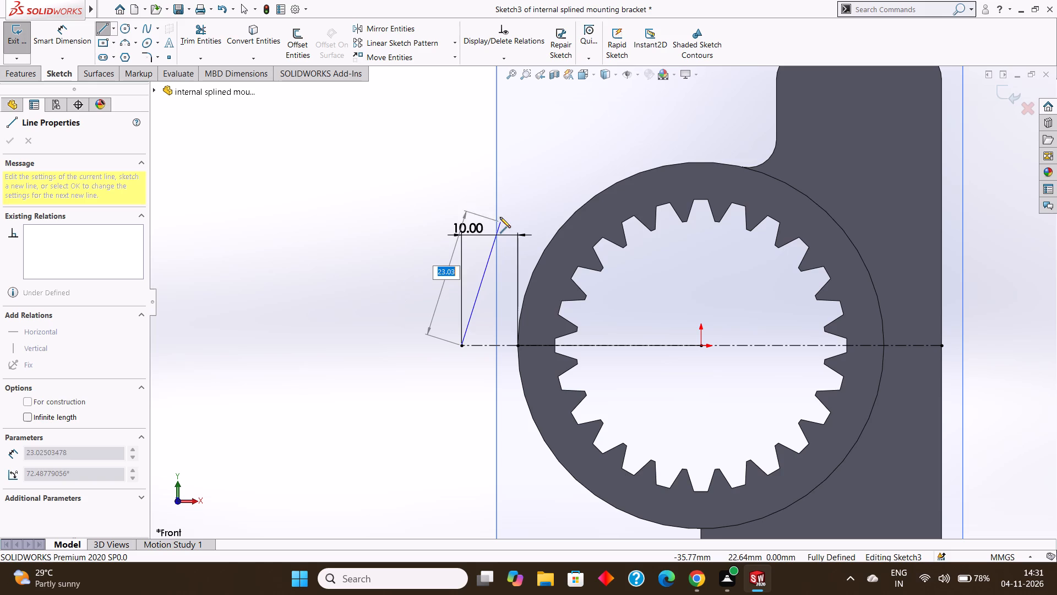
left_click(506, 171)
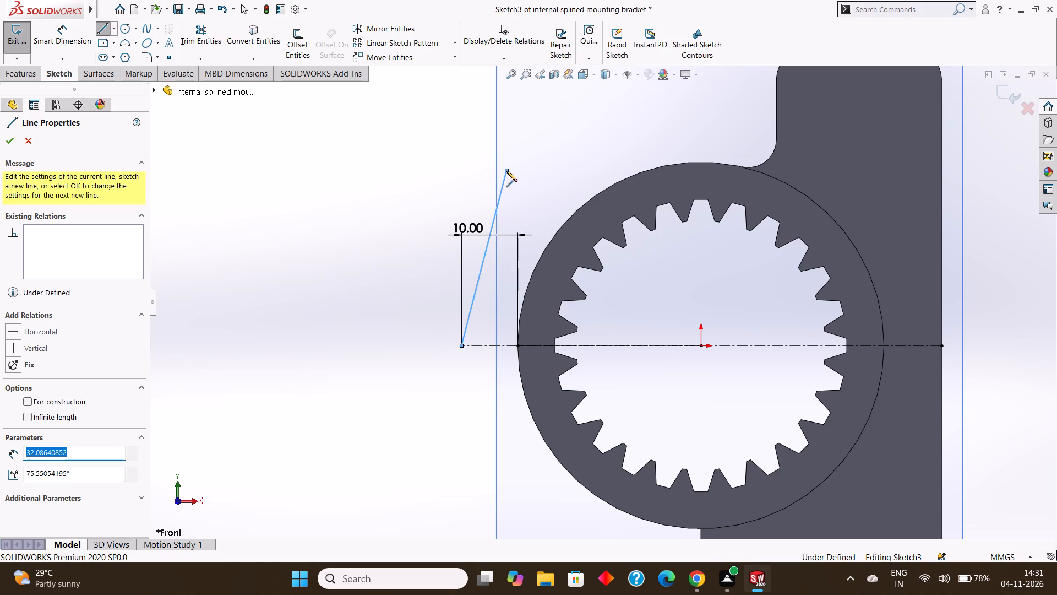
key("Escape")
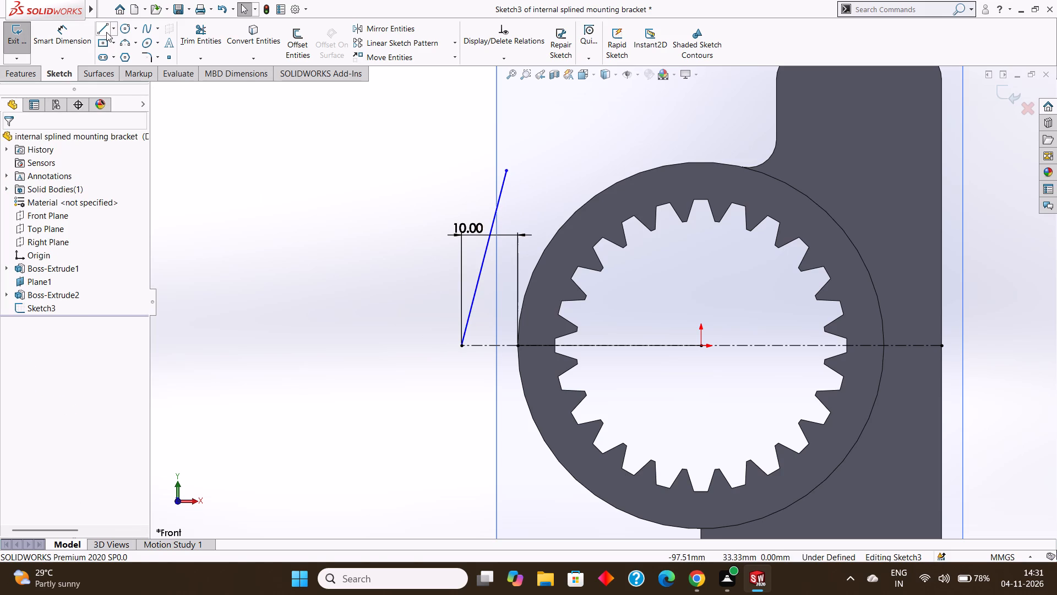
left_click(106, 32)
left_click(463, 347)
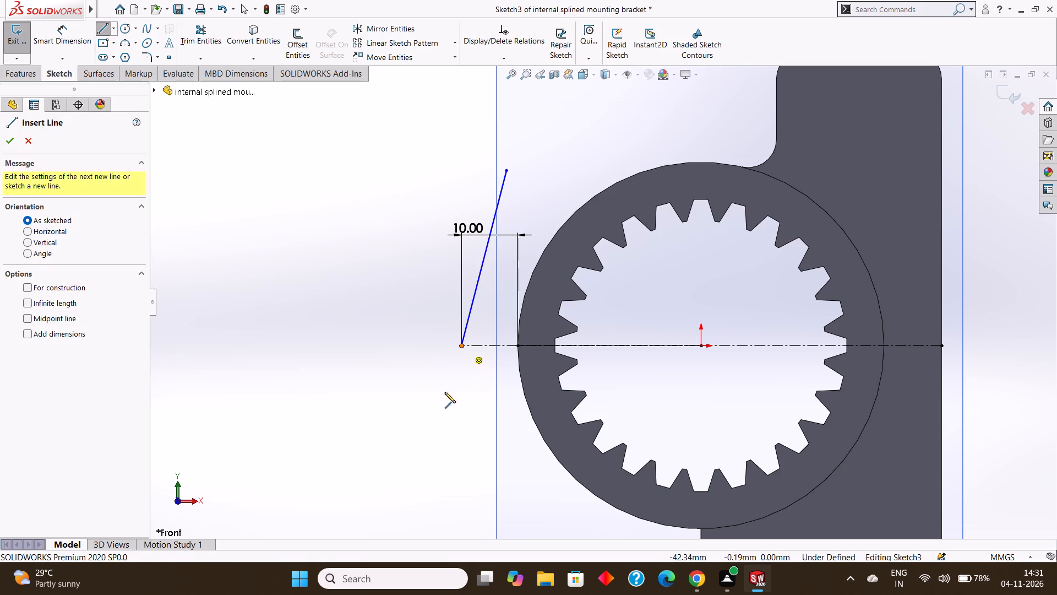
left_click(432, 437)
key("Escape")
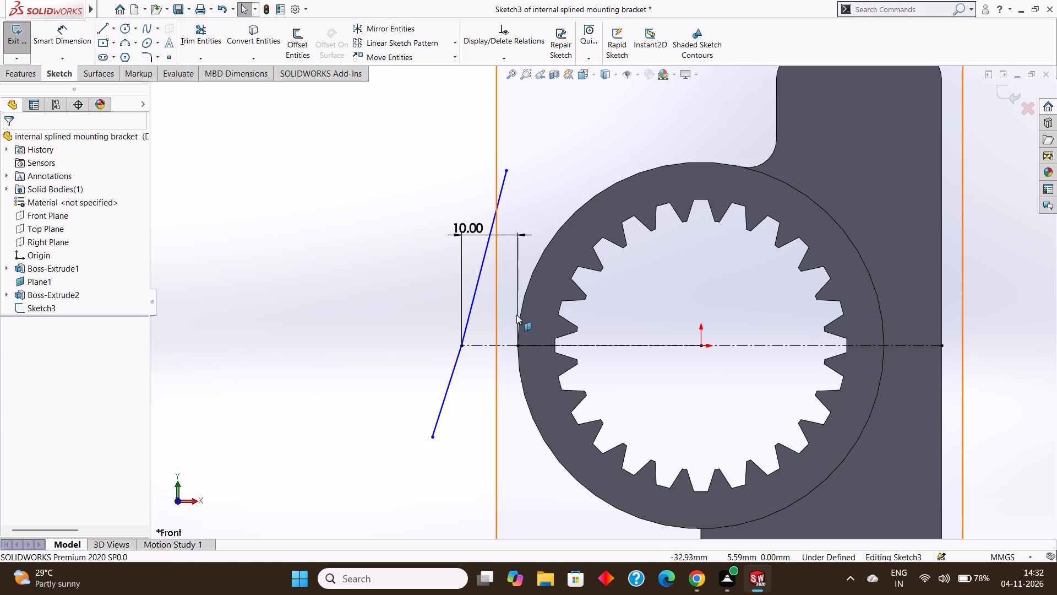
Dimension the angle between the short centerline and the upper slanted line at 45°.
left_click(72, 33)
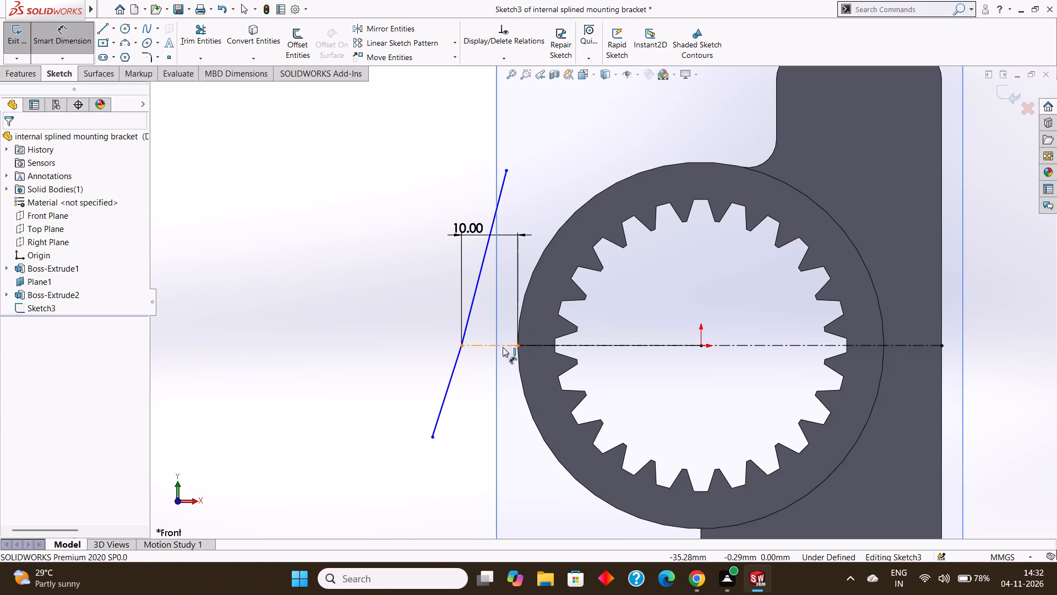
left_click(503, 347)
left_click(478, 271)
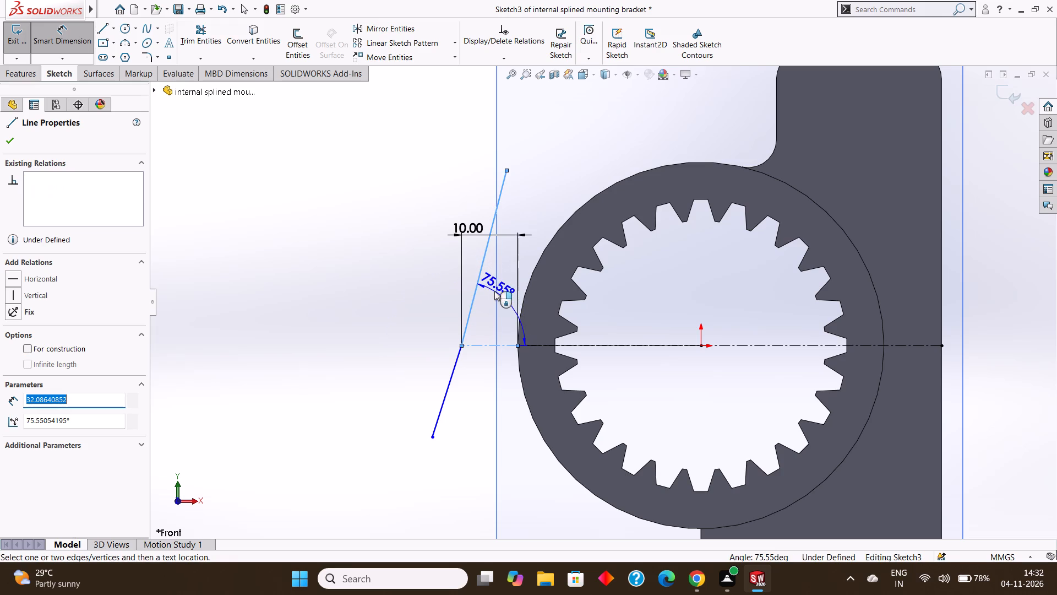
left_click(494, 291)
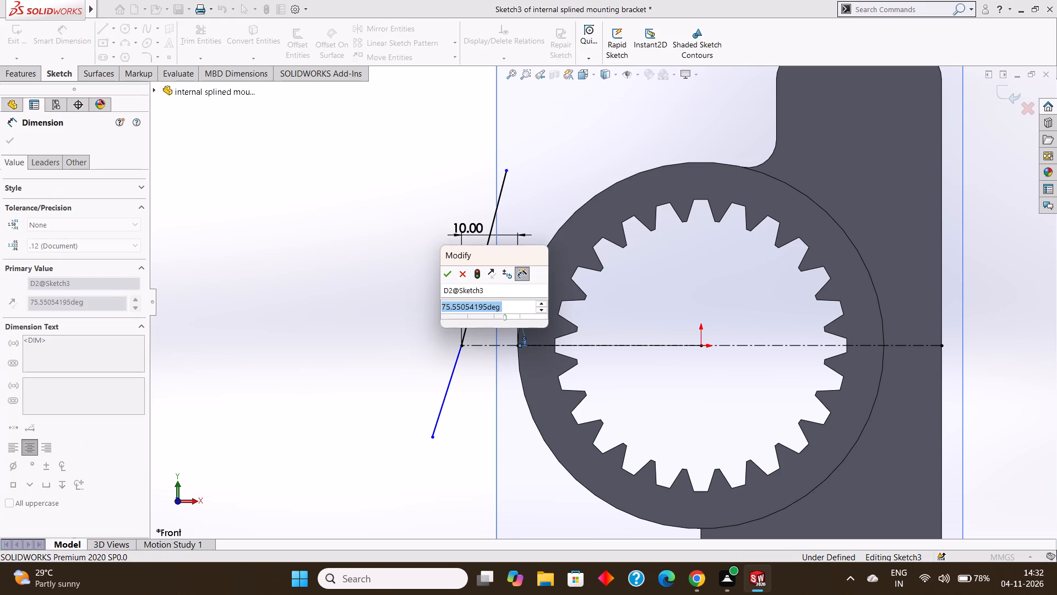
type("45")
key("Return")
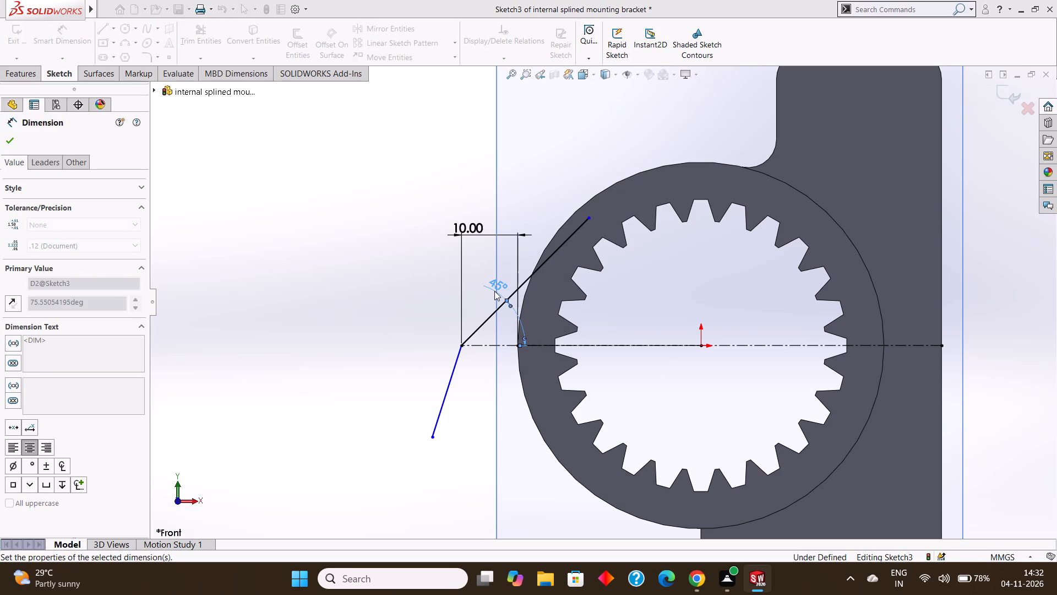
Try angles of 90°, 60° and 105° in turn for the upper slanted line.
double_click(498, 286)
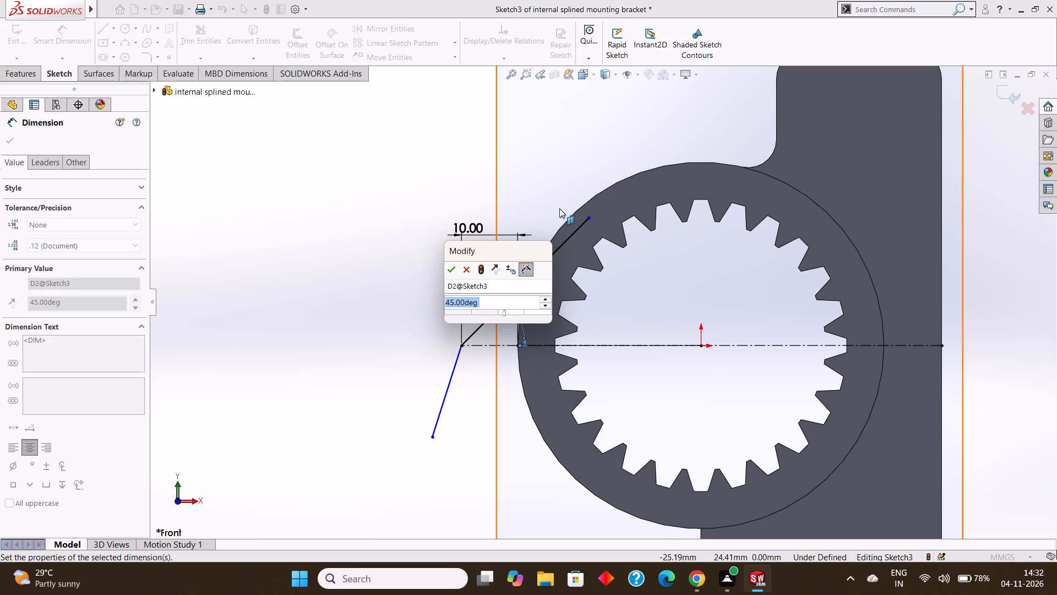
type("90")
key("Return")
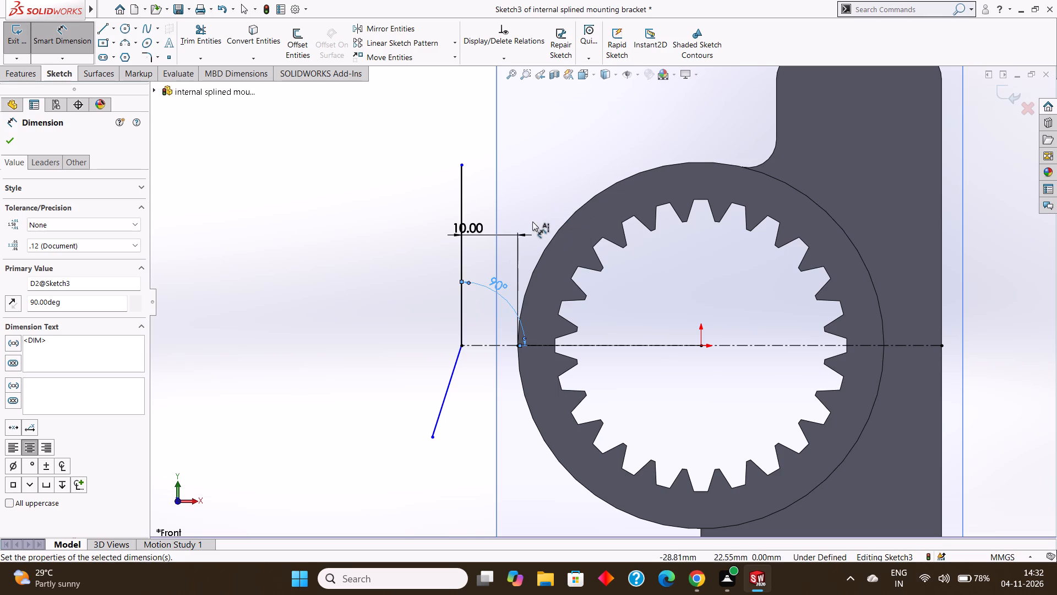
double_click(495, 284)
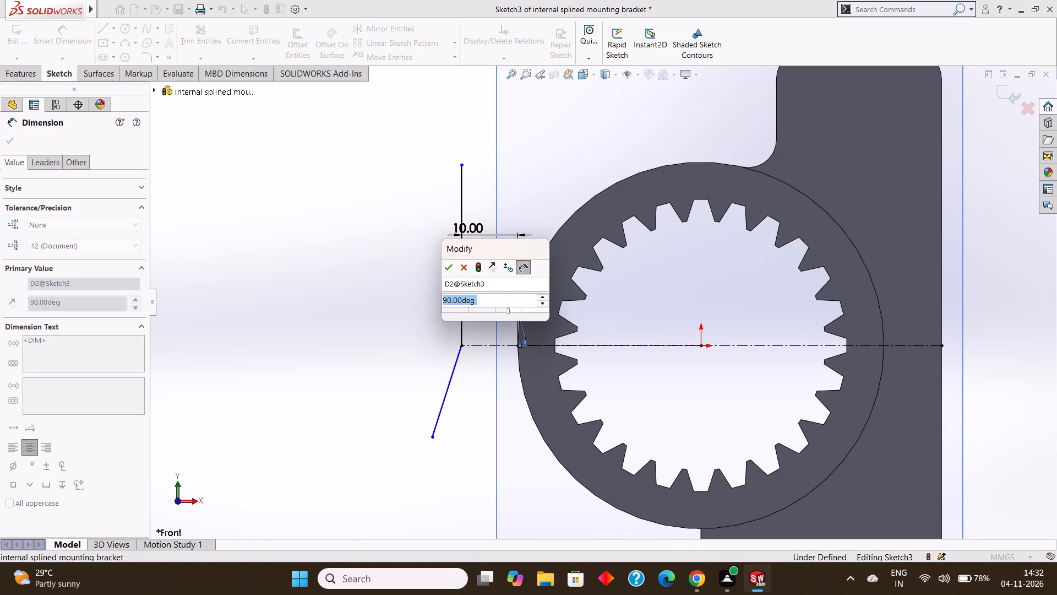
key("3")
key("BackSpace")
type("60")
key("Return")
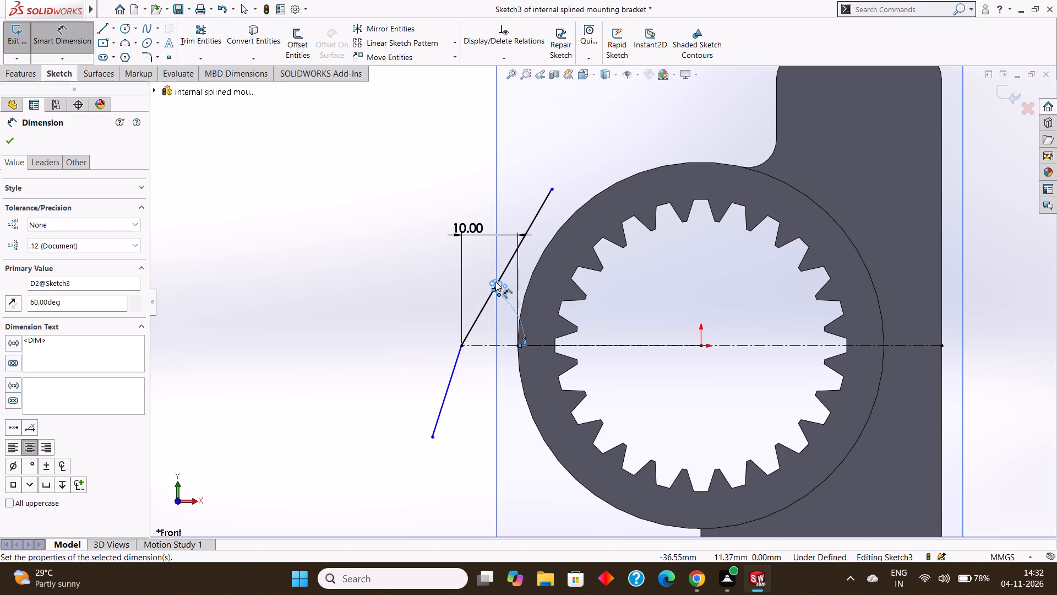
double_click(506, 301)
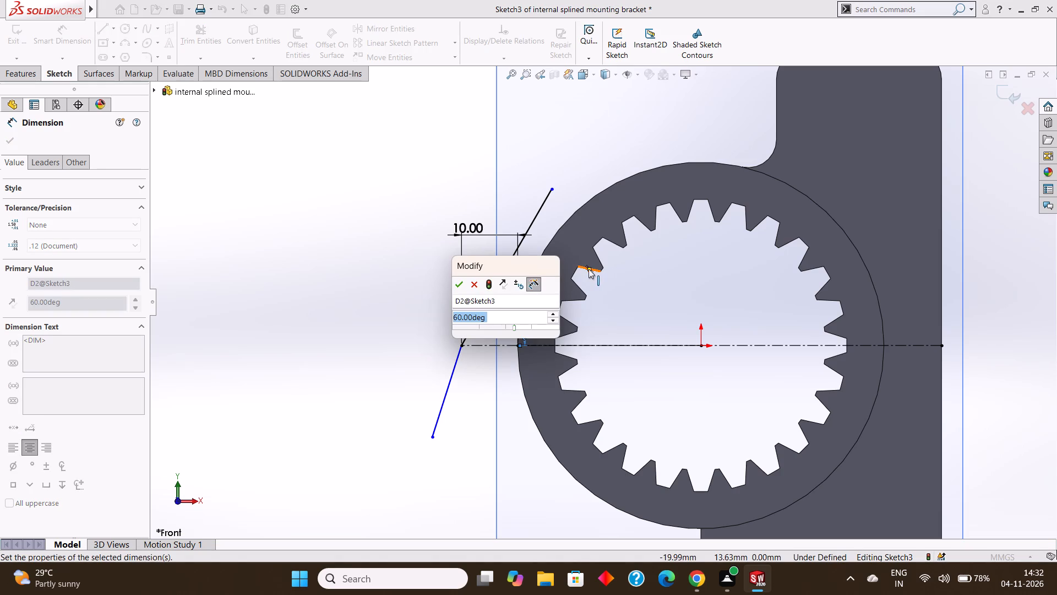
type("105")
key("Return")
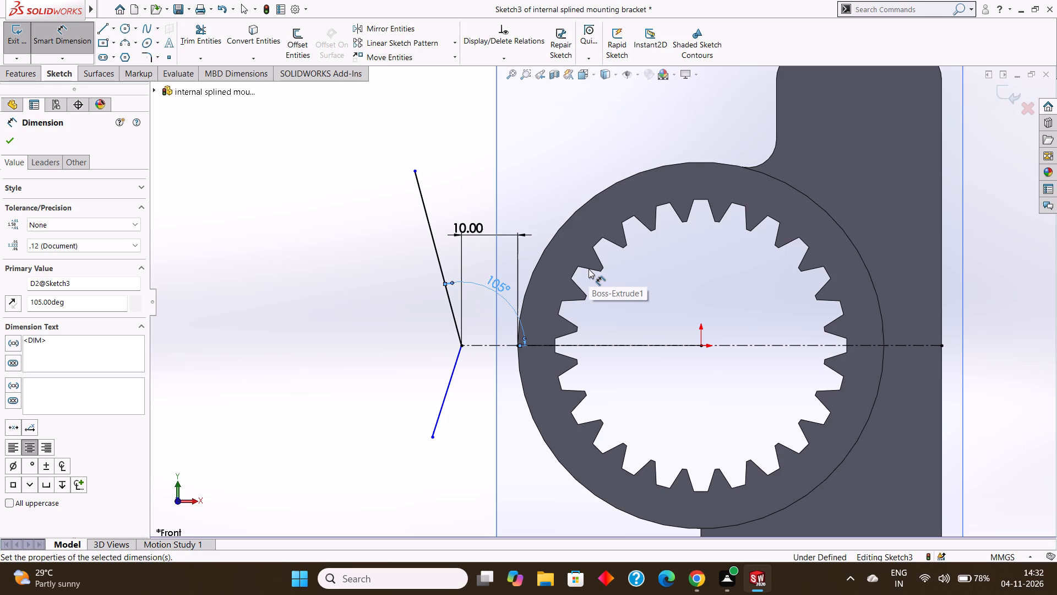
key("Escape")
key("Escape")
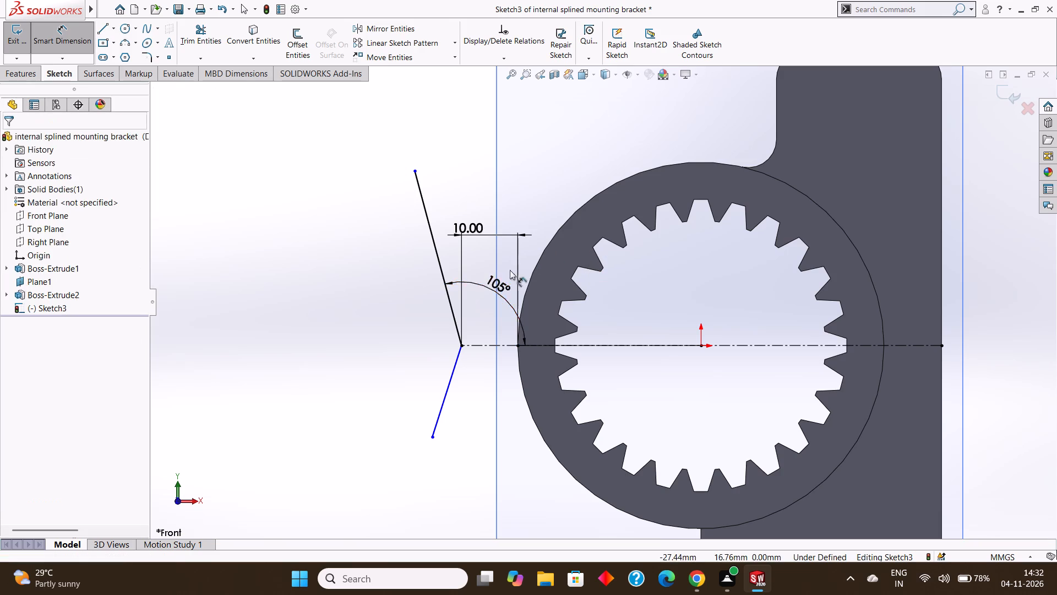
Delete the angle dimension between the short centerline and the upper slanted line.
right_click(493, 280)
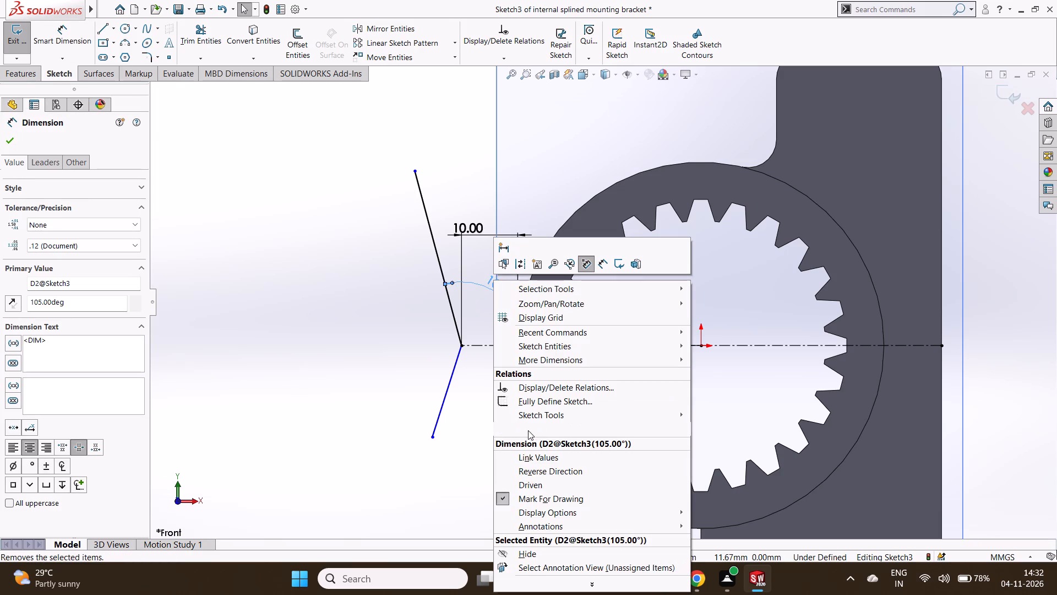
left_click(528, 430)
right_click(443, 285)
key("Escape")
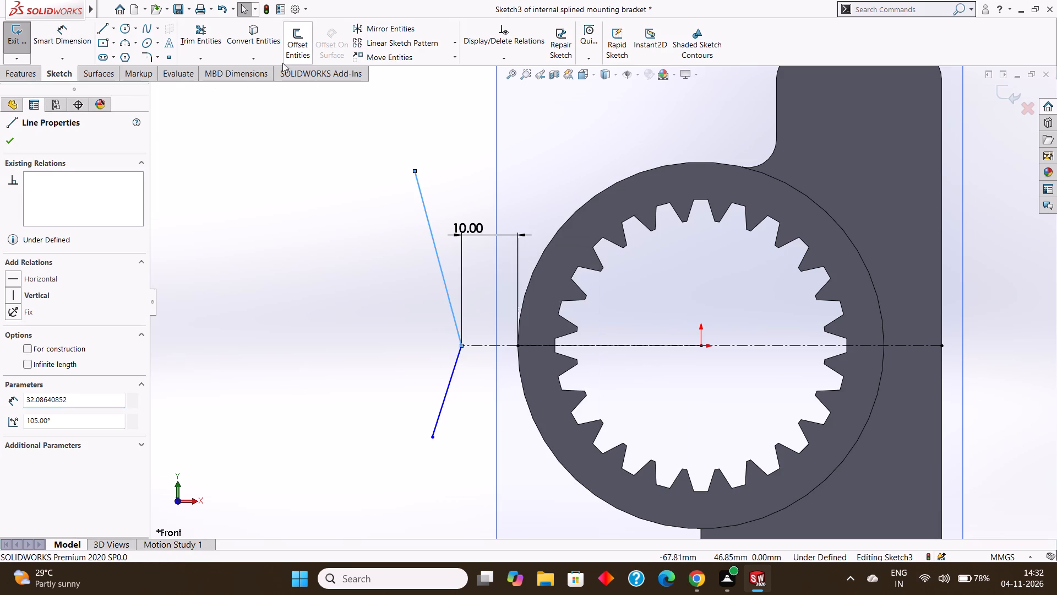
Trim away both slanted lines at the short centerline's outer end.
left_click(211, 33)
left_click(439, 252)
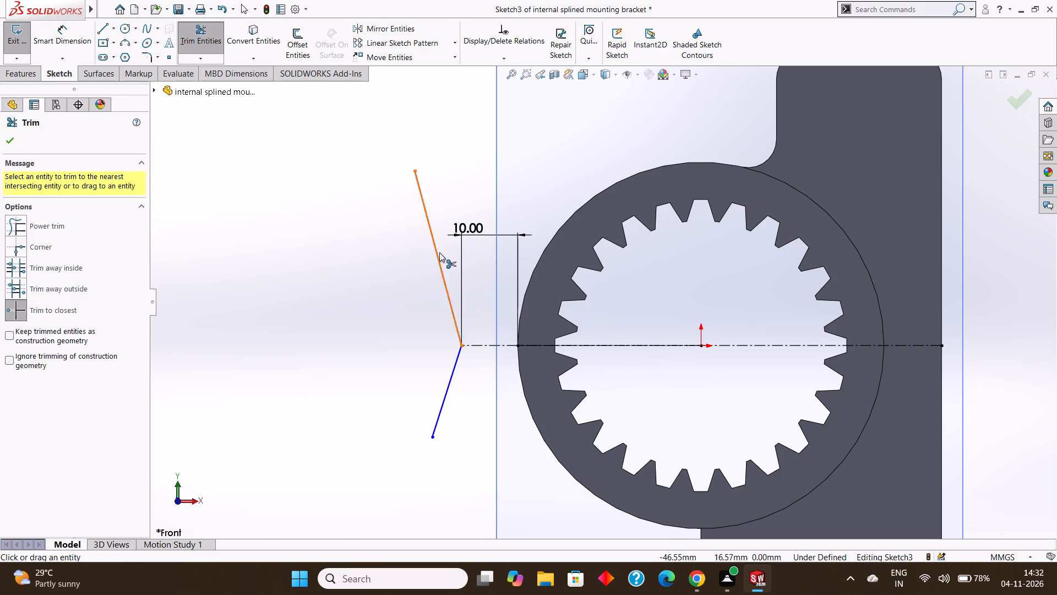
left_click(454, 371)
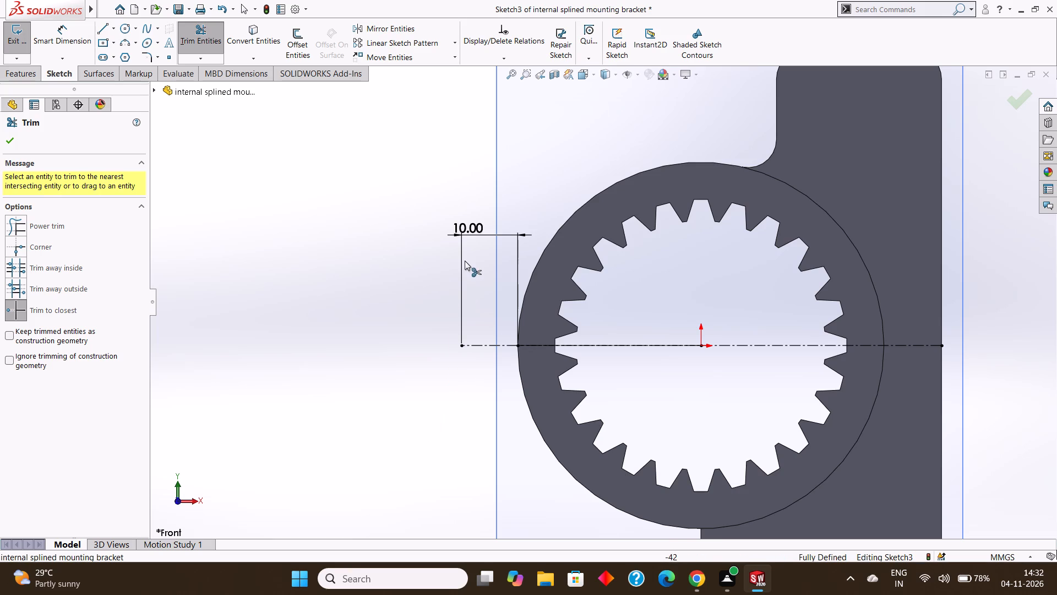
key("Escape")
Draw two slanted lines from the short centerline's outer end, about 27 mm upward toward the ring and about 21 mm downward away from it.
left_click(102, 29)
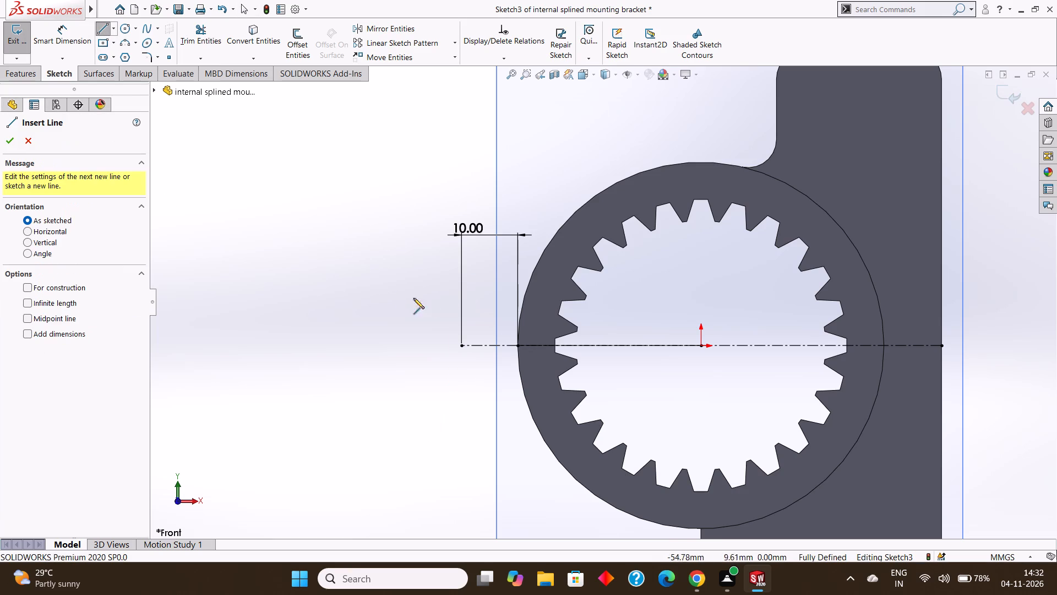
left_click(461, 348)
left_click(499, 200)
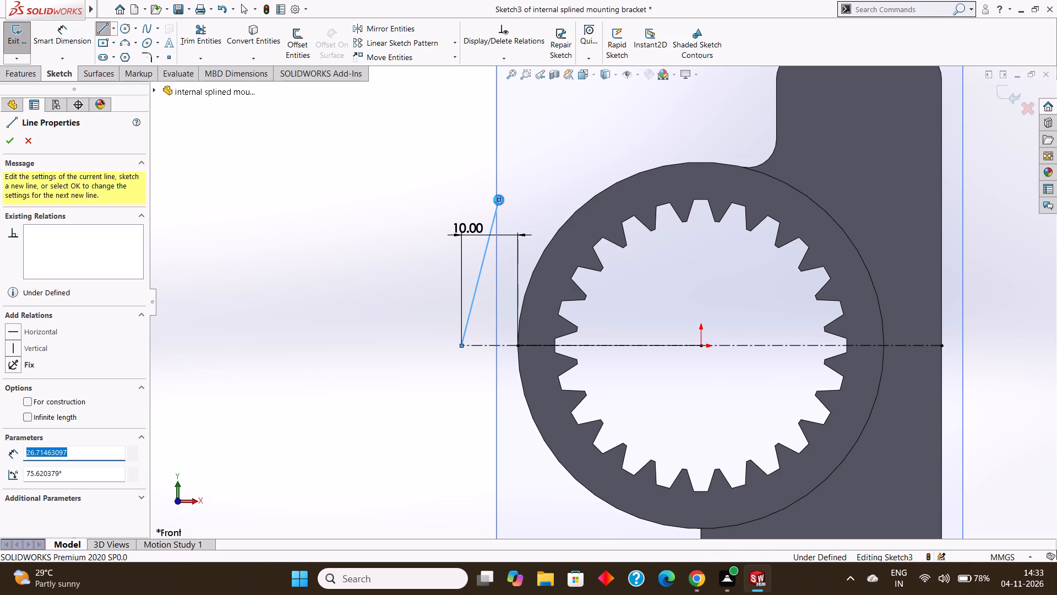
key("Escape")
left_click(101, 26)
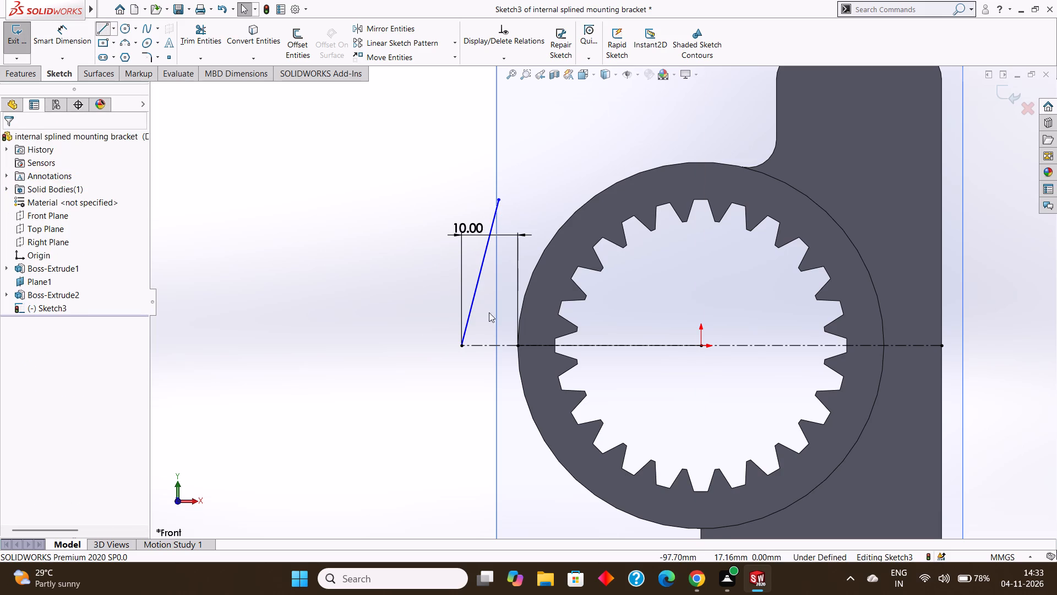
left_click(464, 347)
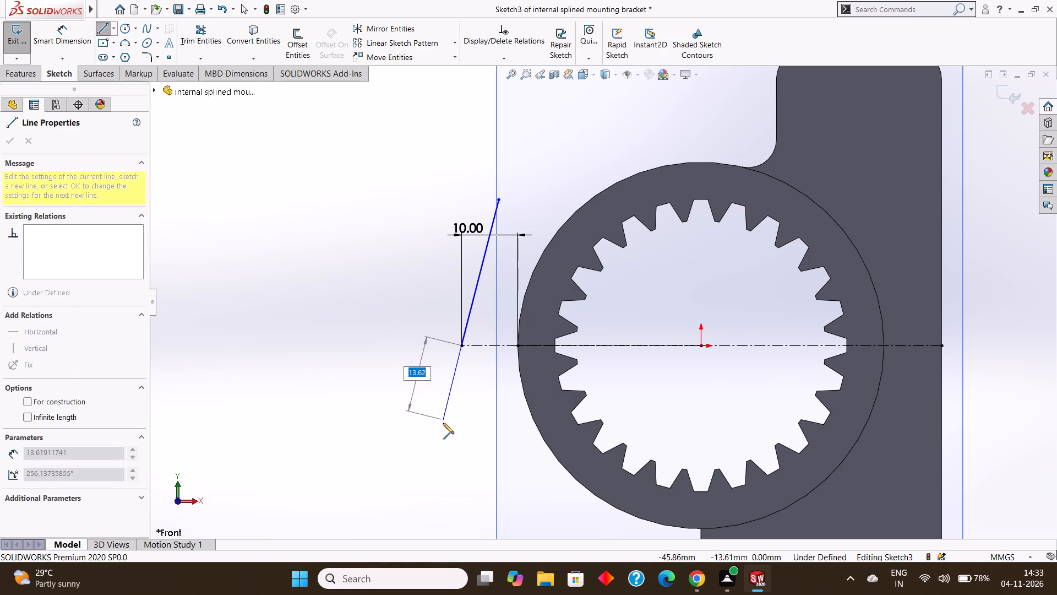
left_click(431, 457)
key("Escape")
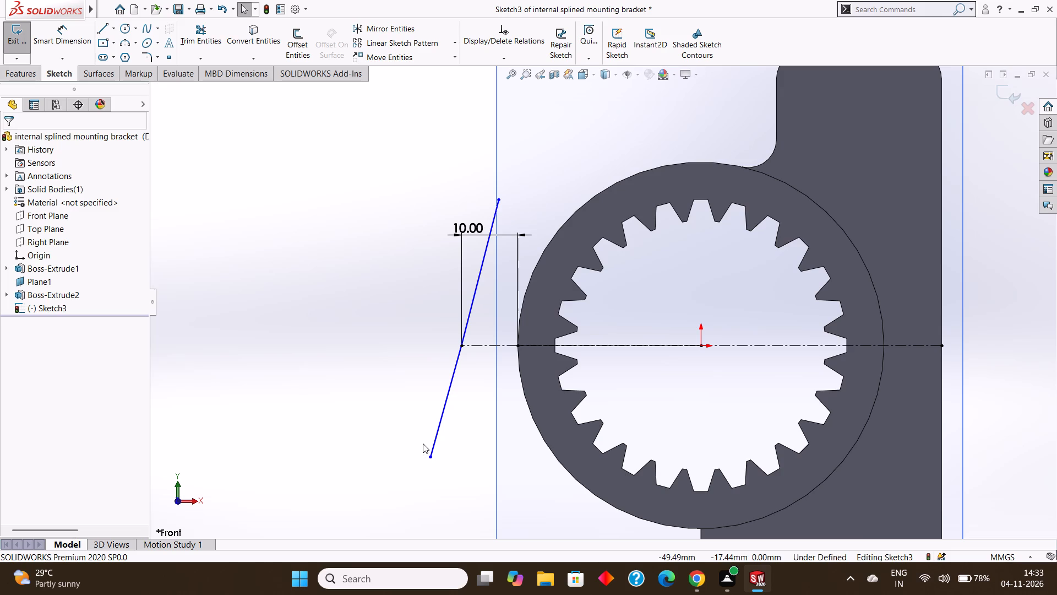
Dimension the angle between the short centerline and the upper slanted line at 75°.
left_click(64, 34)
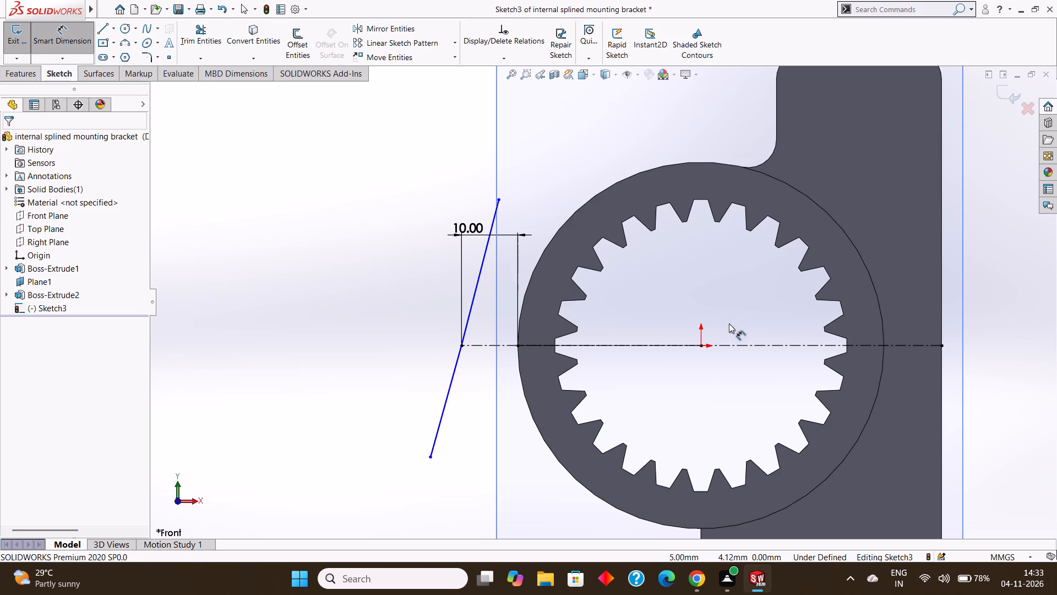
left_click(506, 346)
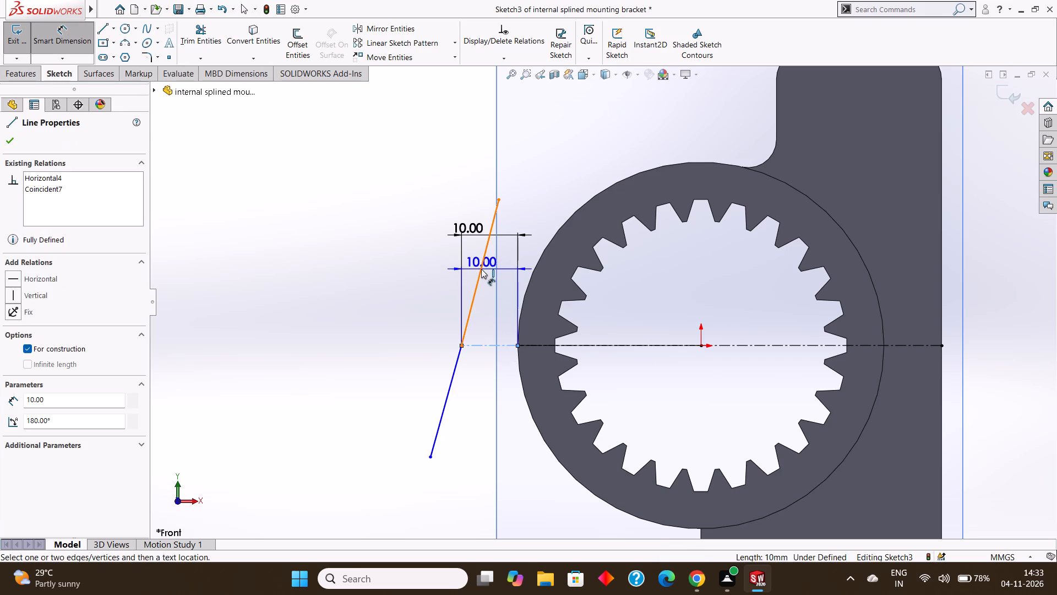
left_click(481, 269)
left_click(495, 289)
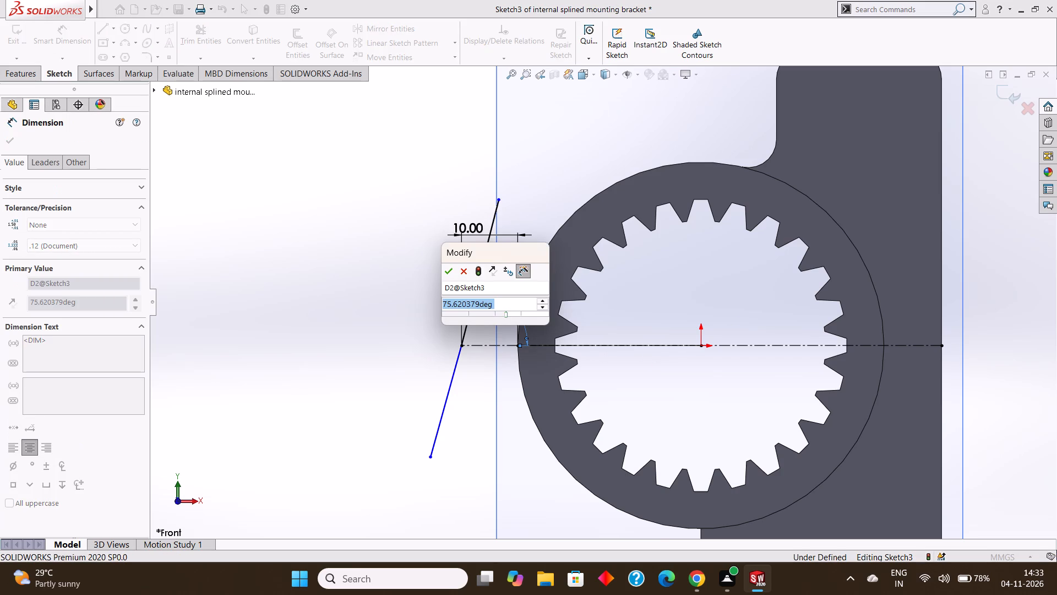
key("BackSpace")
type("75")
key("Return")
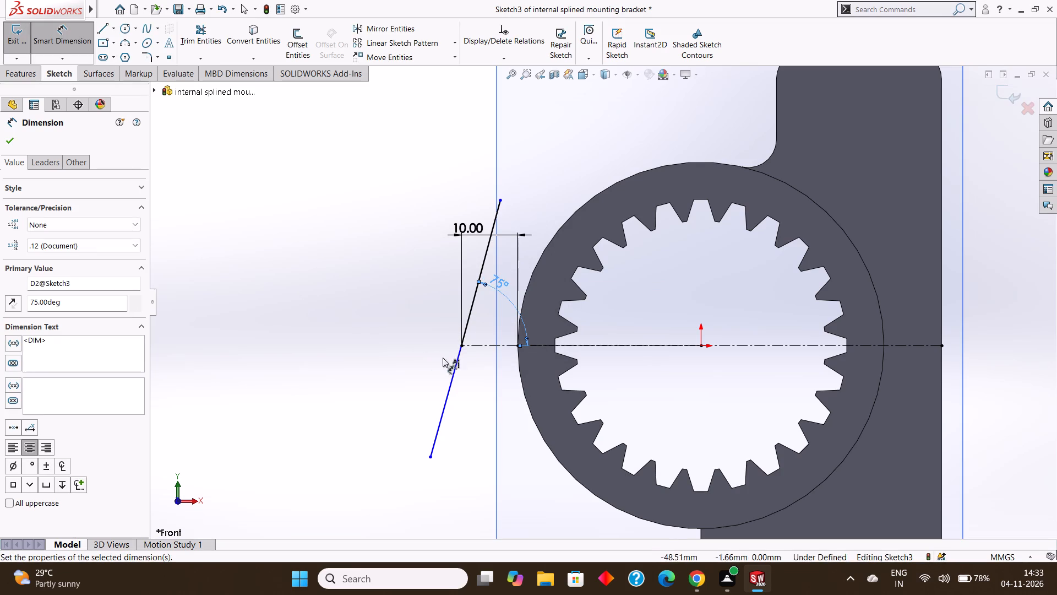
Dimension the angle between the short centerline and the lower slanted line at 75°, on the side facing the ring.
scroll(512, 340, "down", 2)
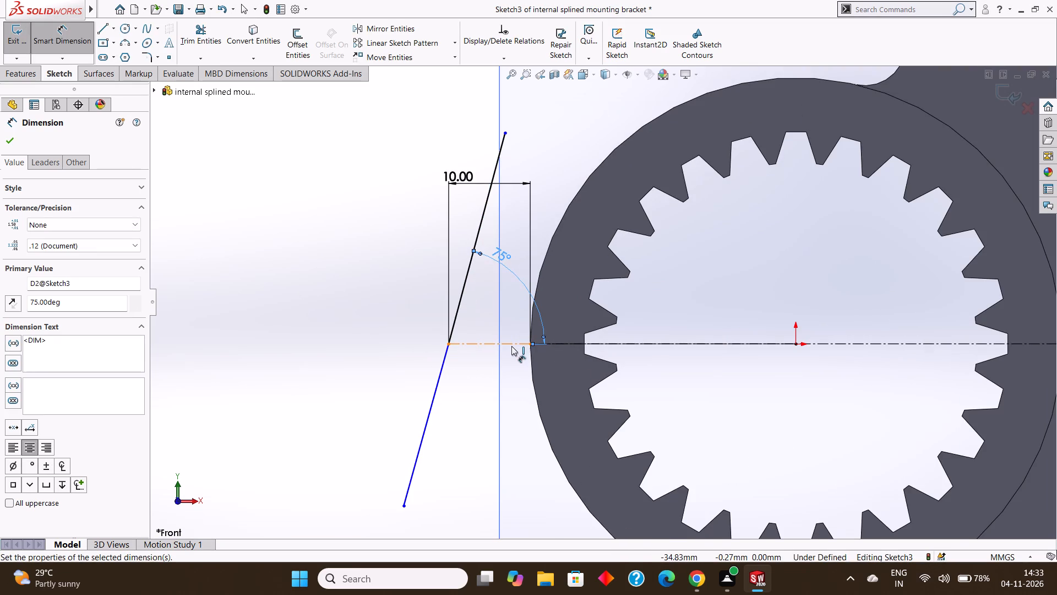
left_click(513, 343)
left_click(440, 377)
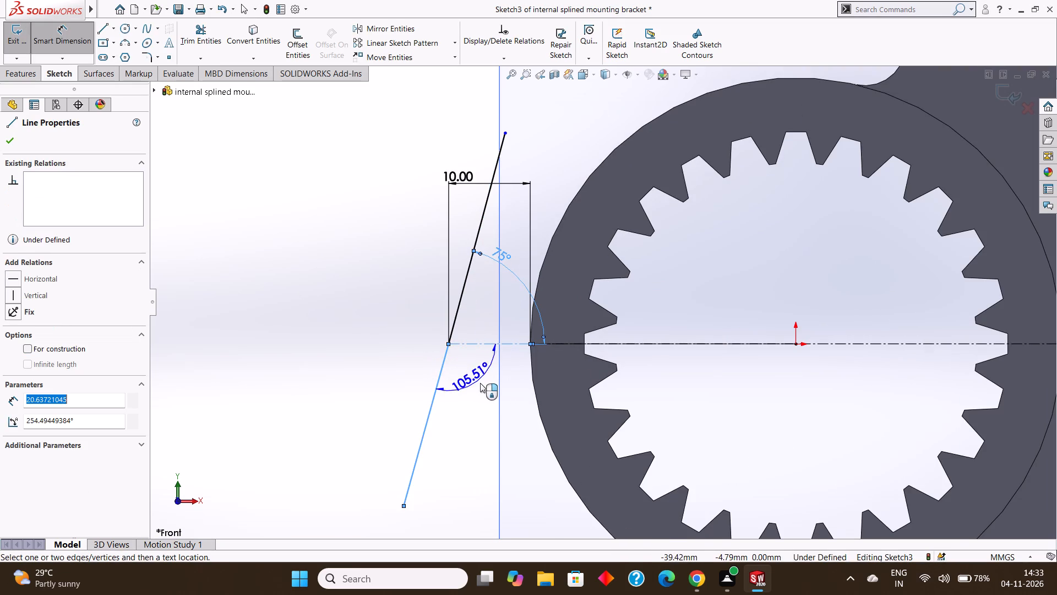
left_click(488, 383)
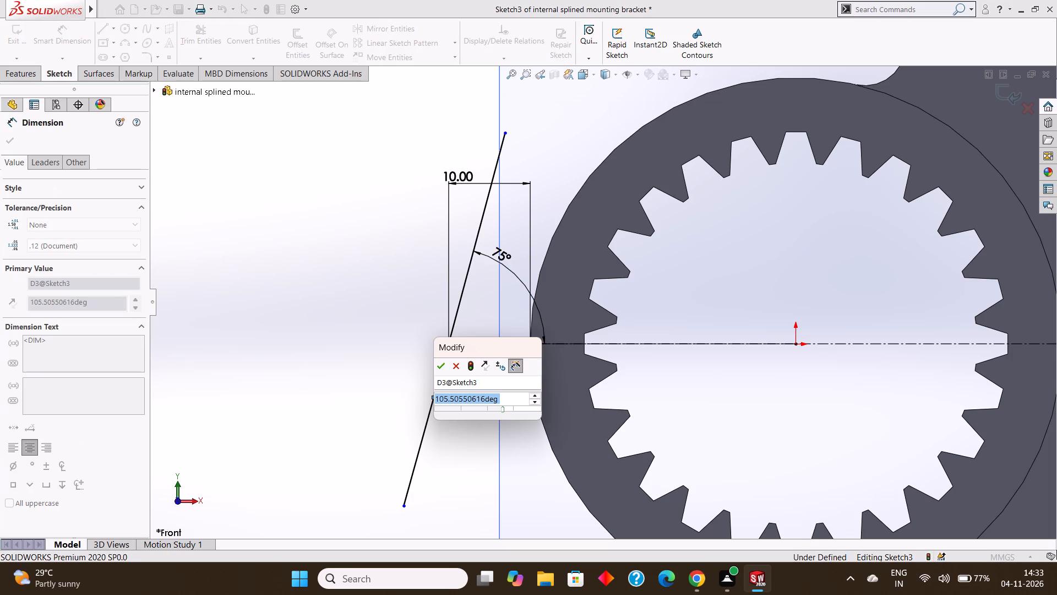
type("75")
key("Return")
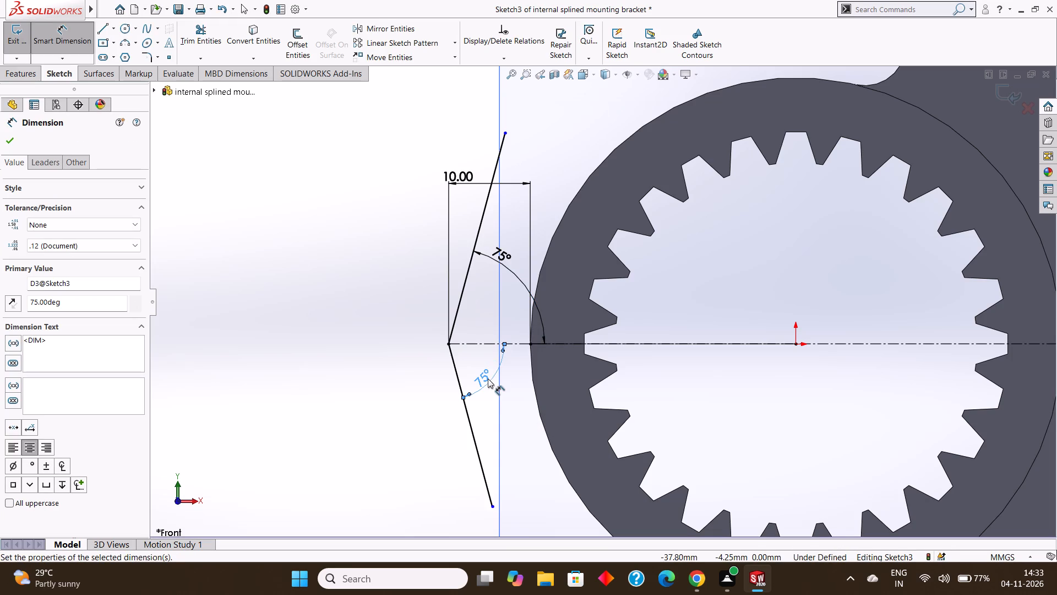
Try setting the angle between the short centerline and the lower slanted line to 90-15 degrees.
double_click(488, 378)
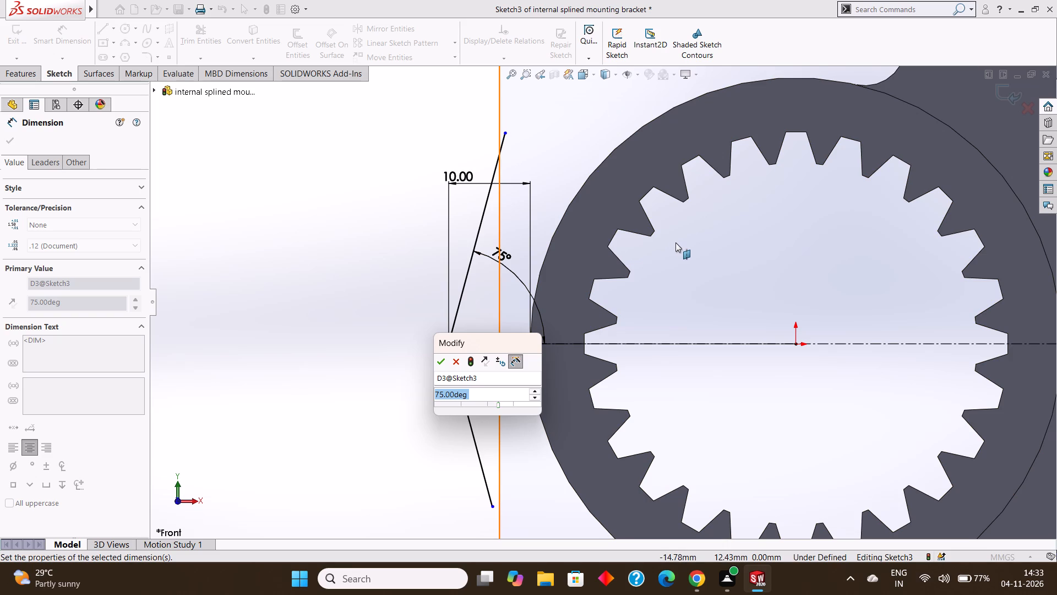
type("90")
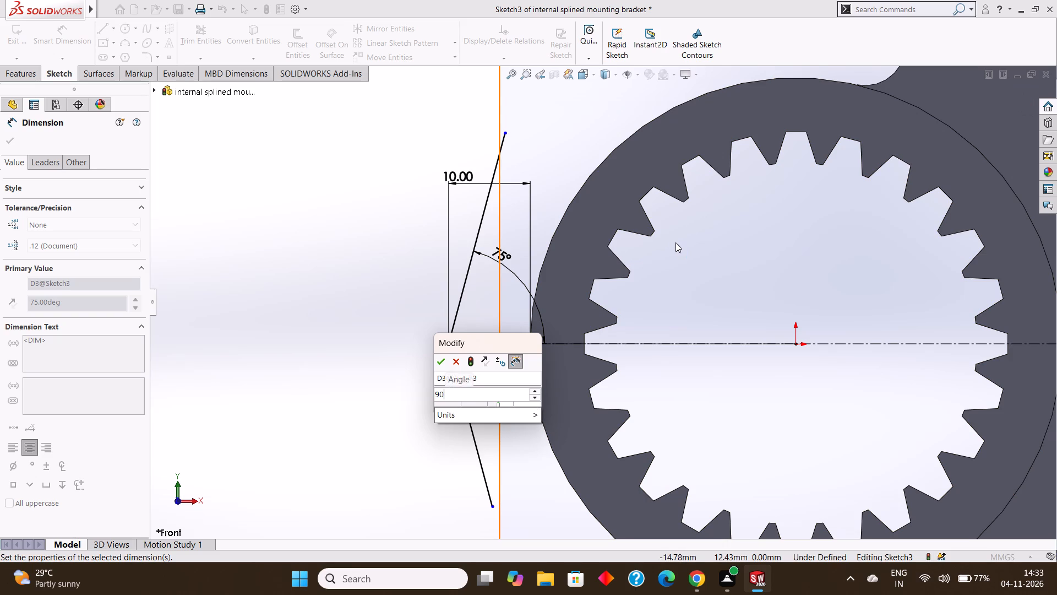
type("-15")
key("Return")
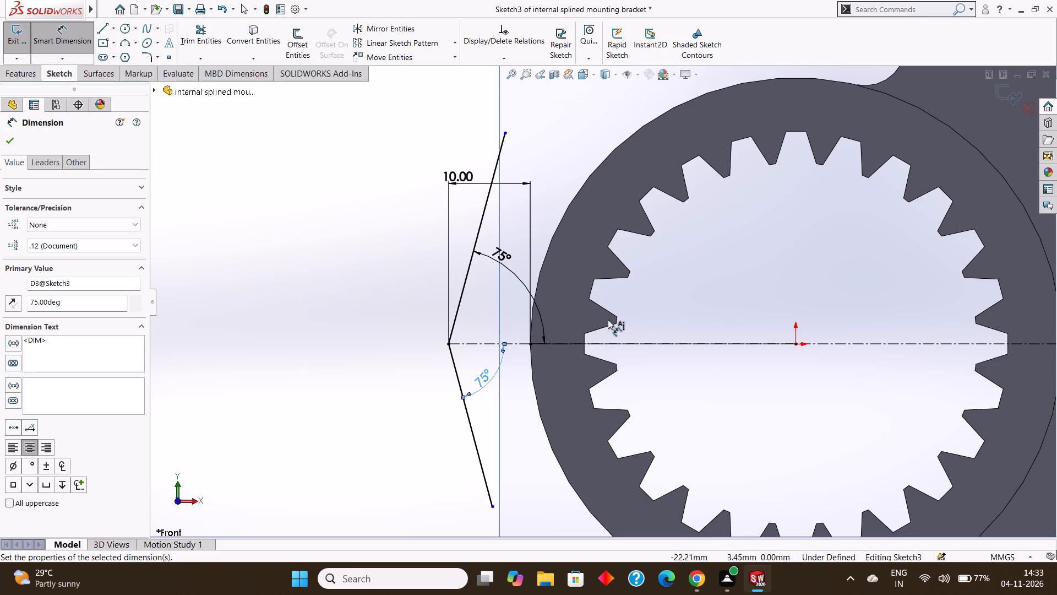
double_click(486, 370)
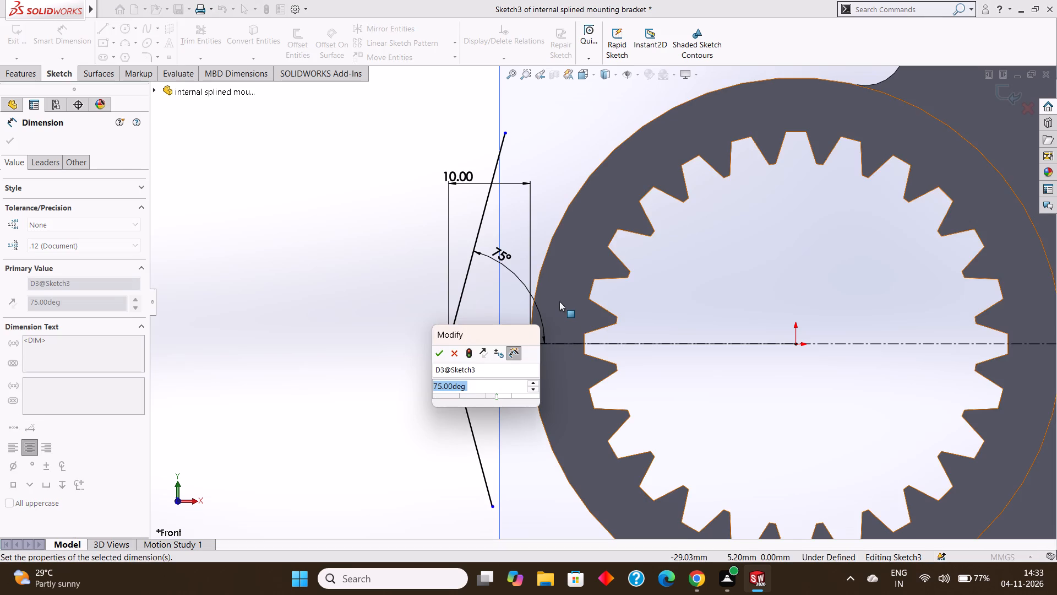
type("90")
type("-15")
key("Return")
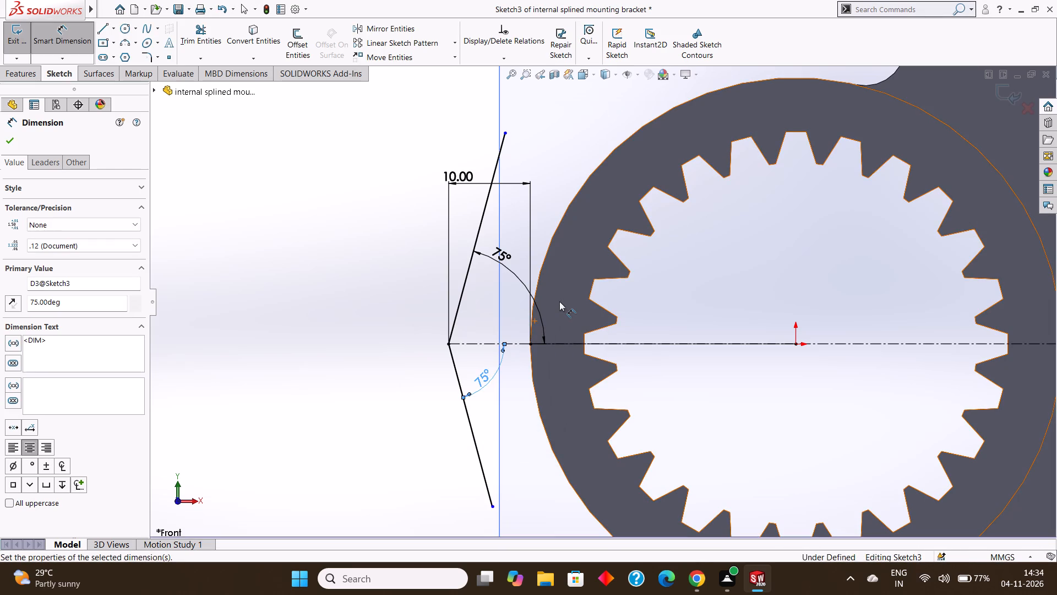
Set the angle between the short centerline and the lower slanted line to 105°.
double_click(483, 382)
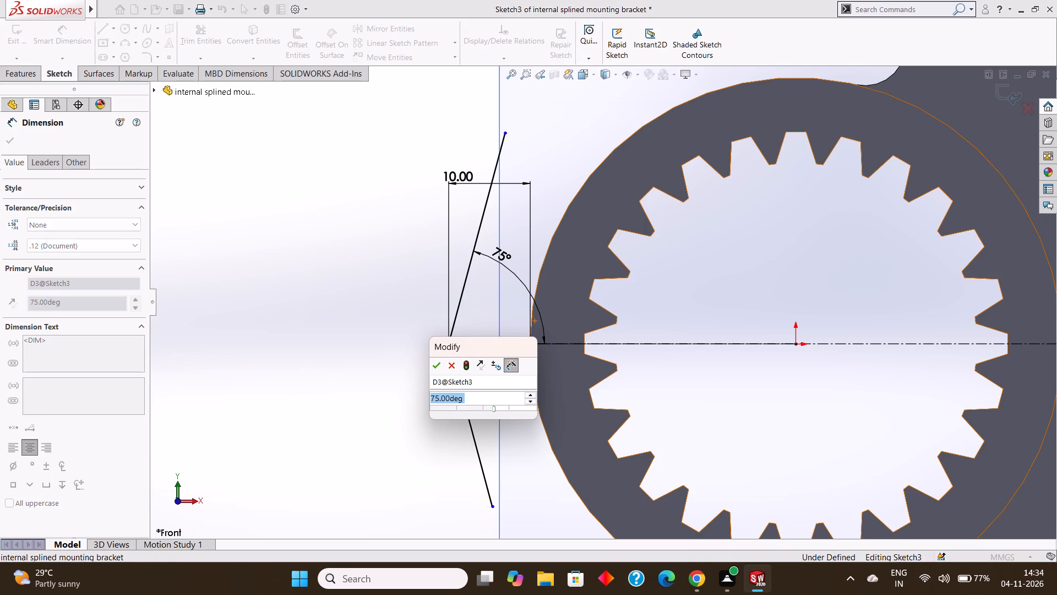
type("105")
key("Return")
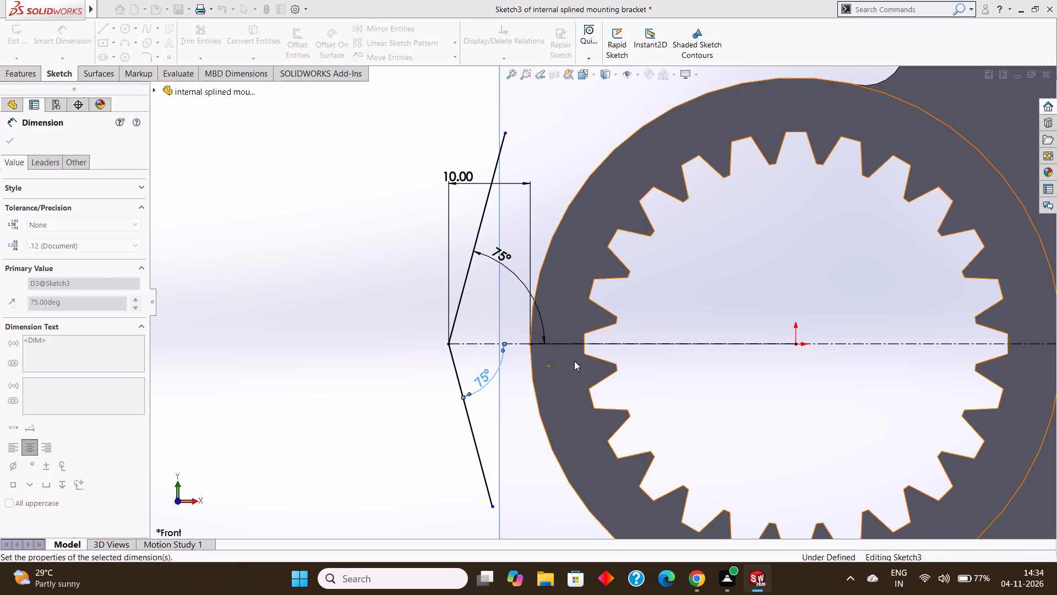
scroll(529, 169, "down", 2)
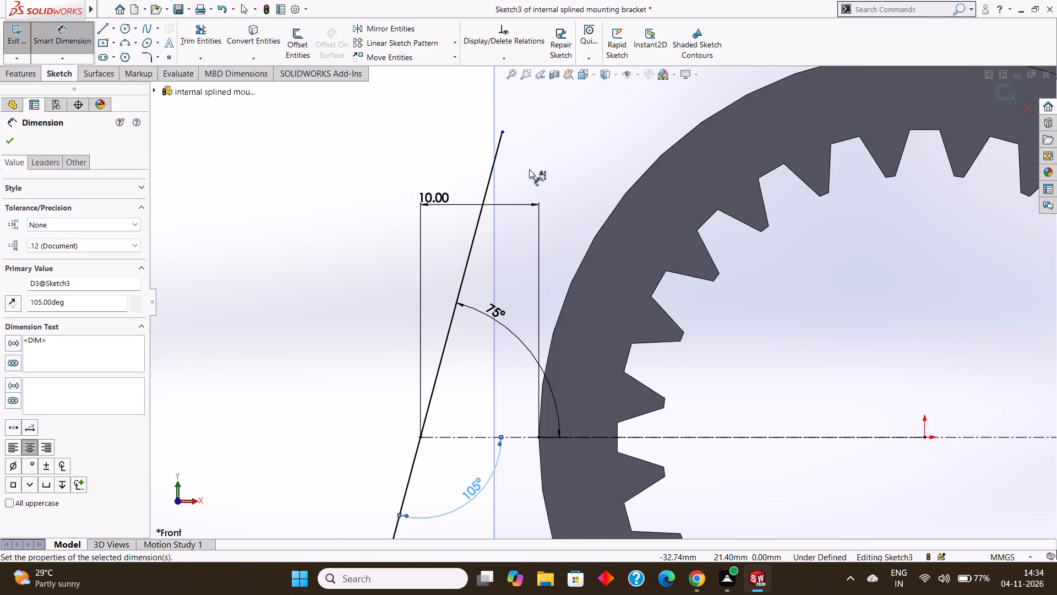
scroll(540, 228, "up", 4)
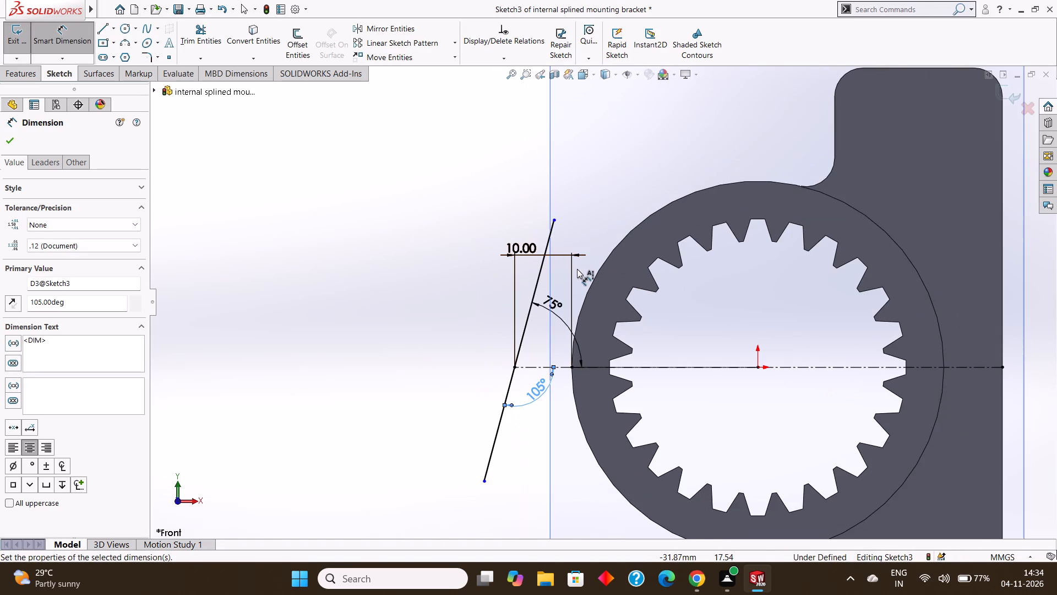
scroll(577, 269, "down", 1)
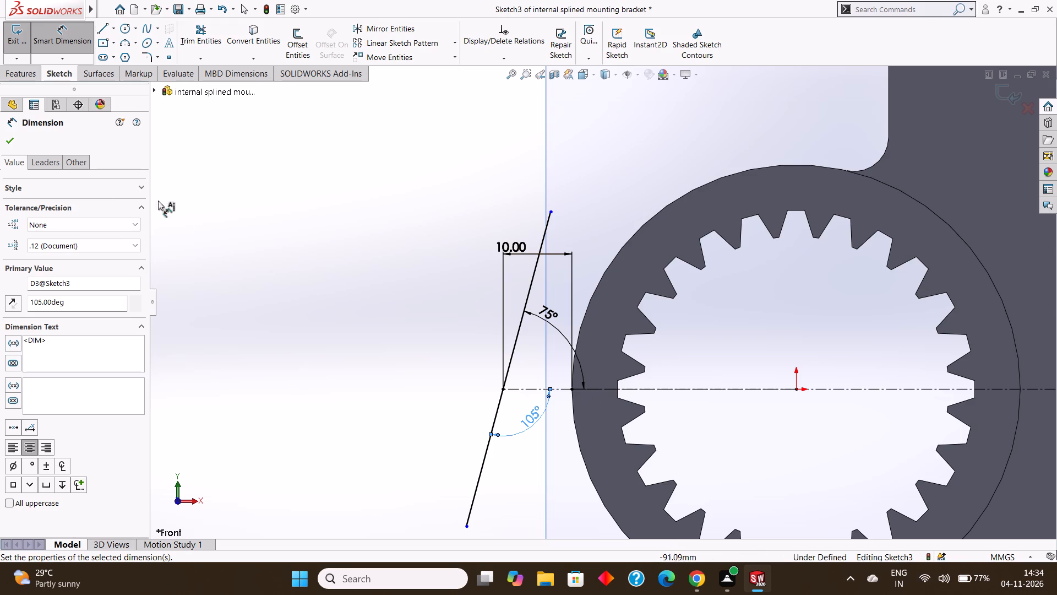
left_click(1, 138)
left_click(14, 138)
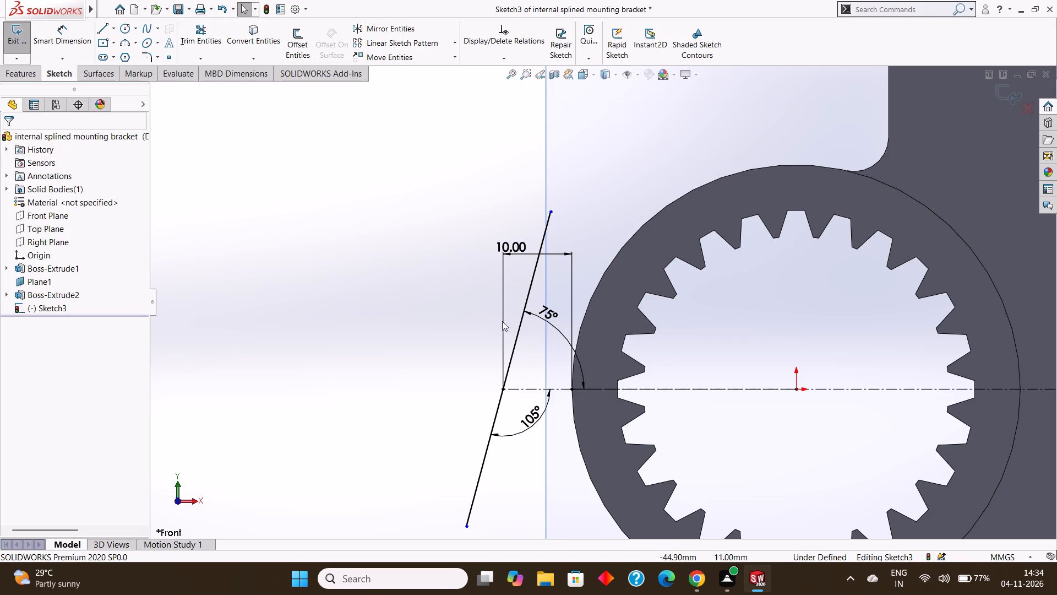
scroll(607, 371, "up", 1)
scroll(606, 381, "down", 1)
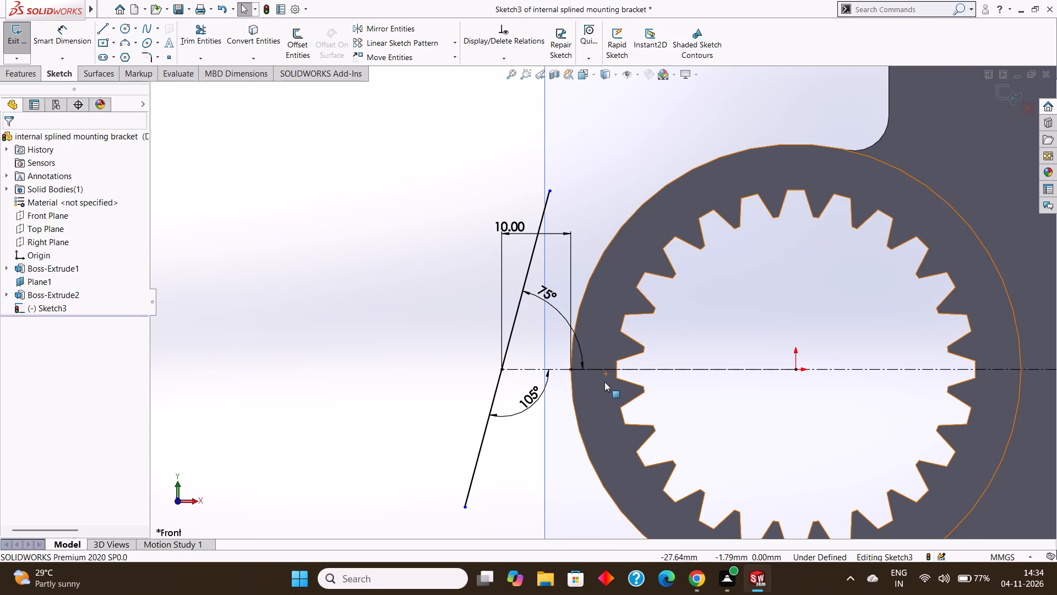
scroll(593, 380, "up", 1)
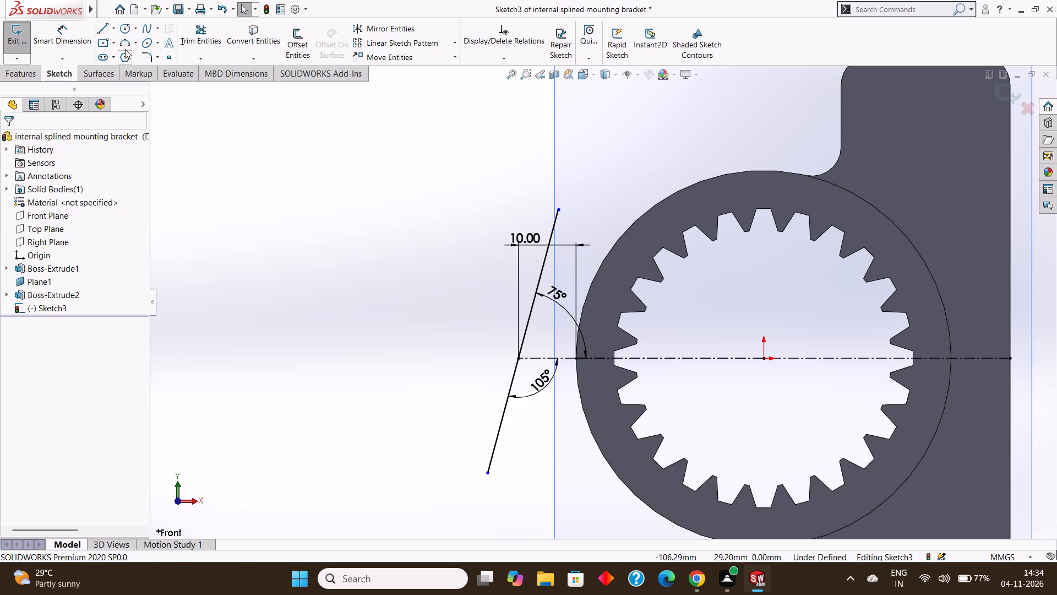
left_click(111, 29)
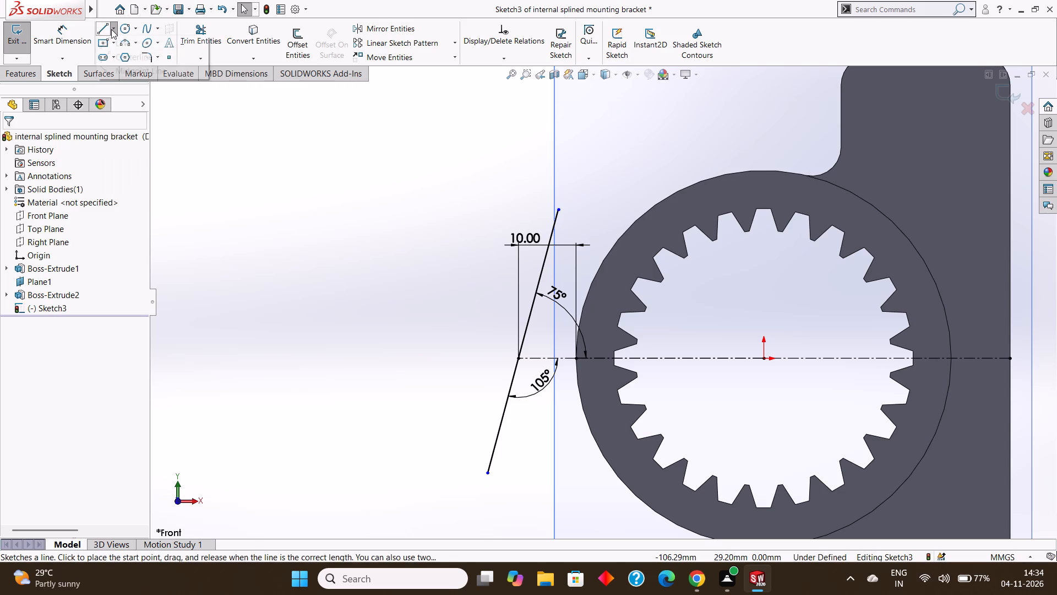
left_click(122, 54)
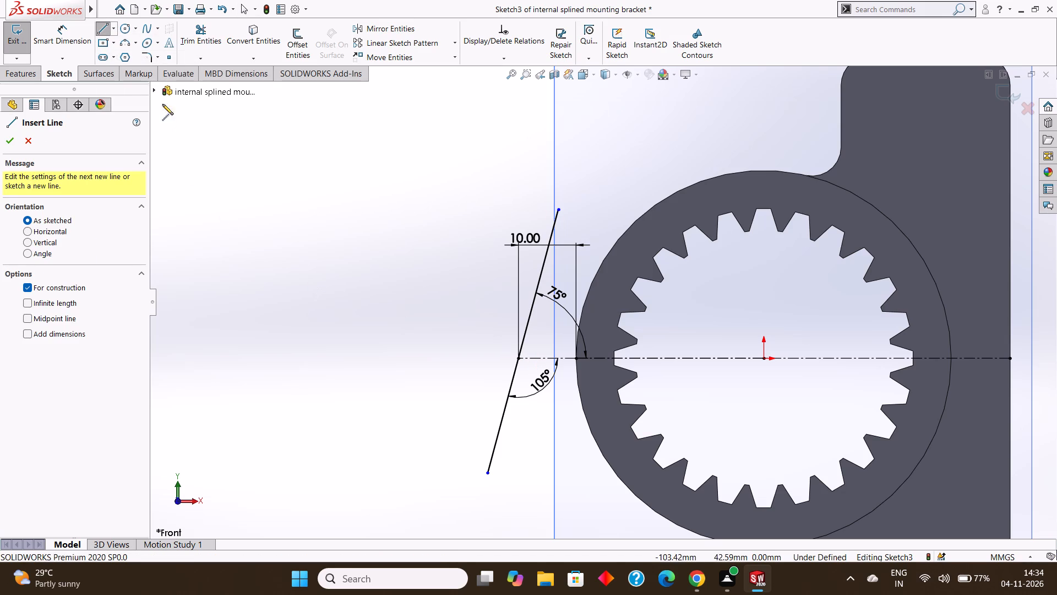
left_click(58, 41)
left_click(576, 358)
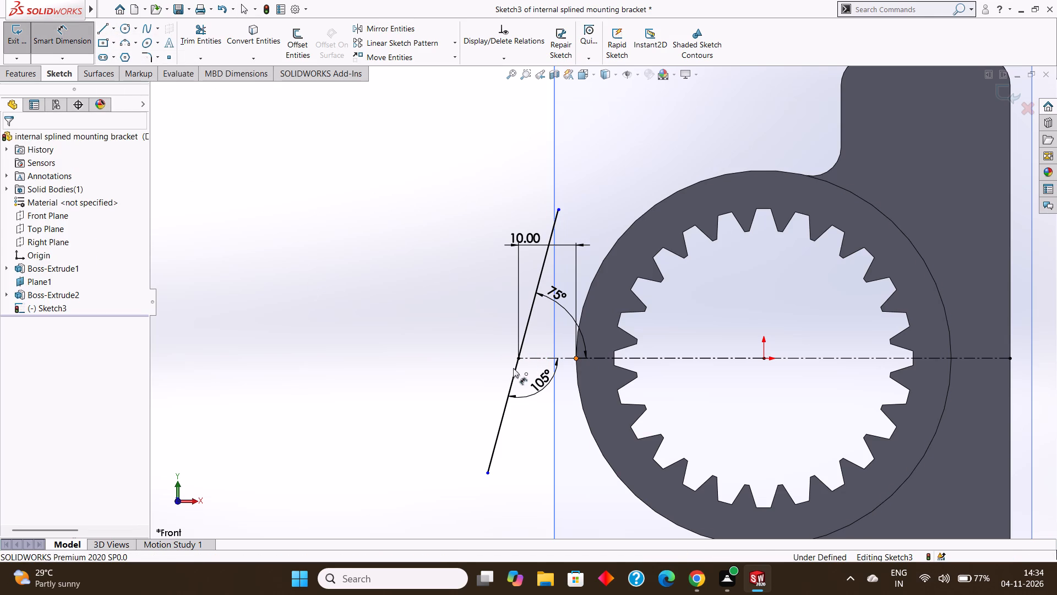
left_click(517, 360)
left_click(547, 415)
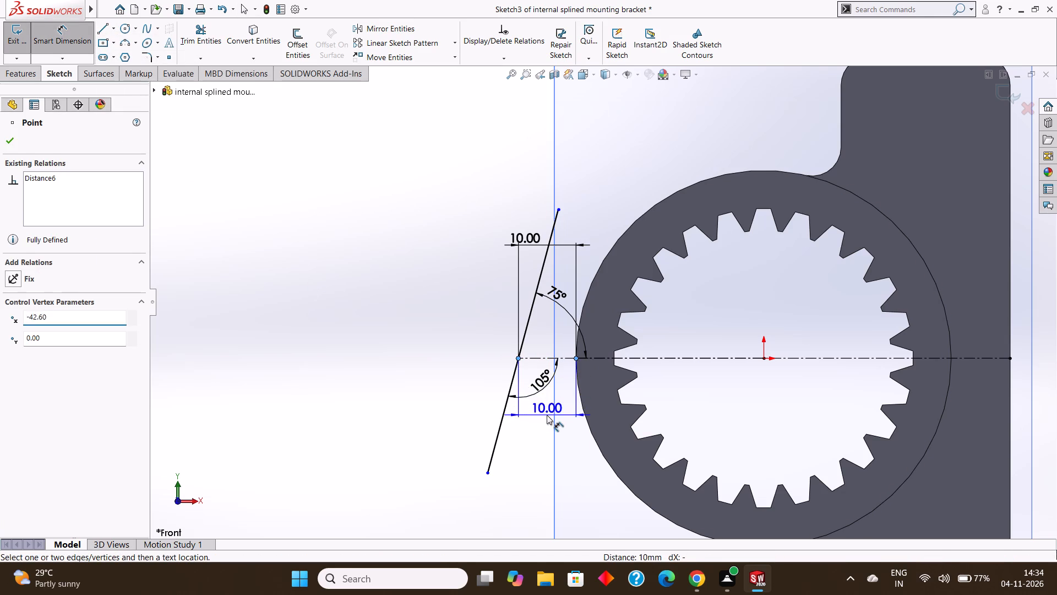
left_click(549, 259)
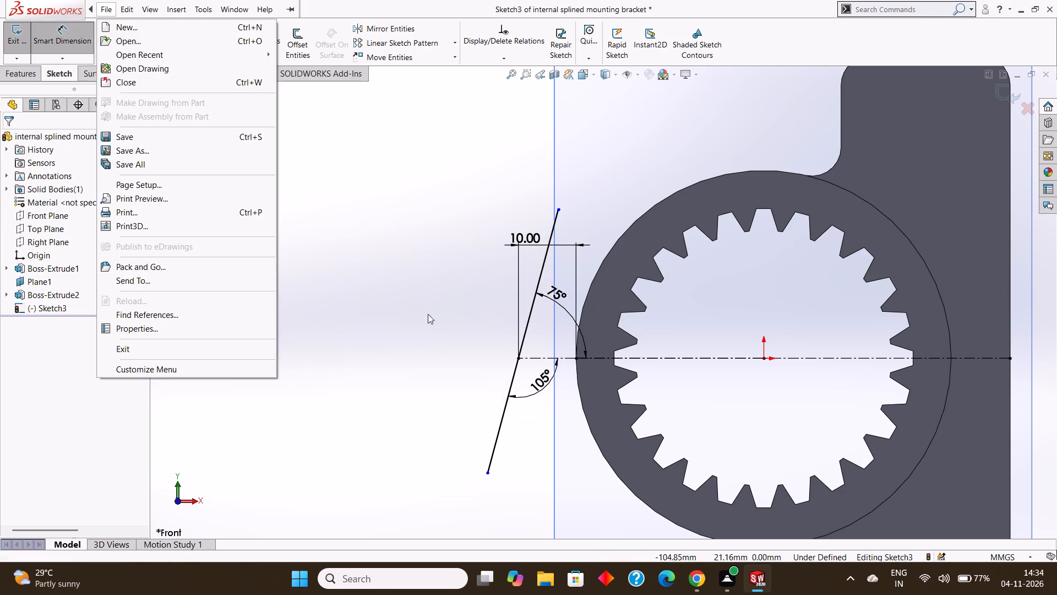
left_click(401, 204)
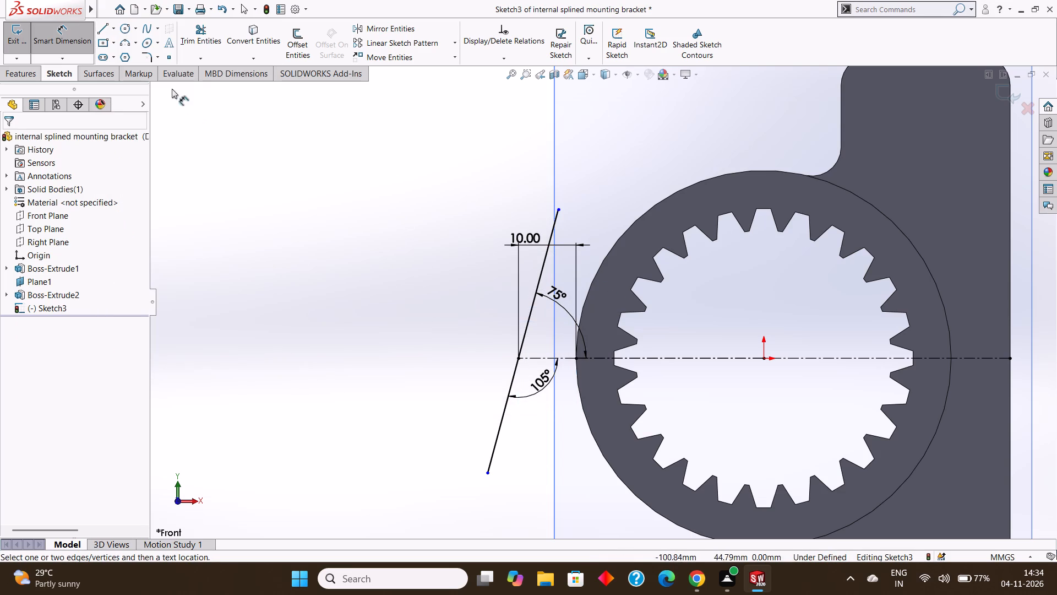
Dimension the upper slanted line's length, from the short centerline's outer end to its free end, at 41.37/2 mm.
left_click(516, 359)
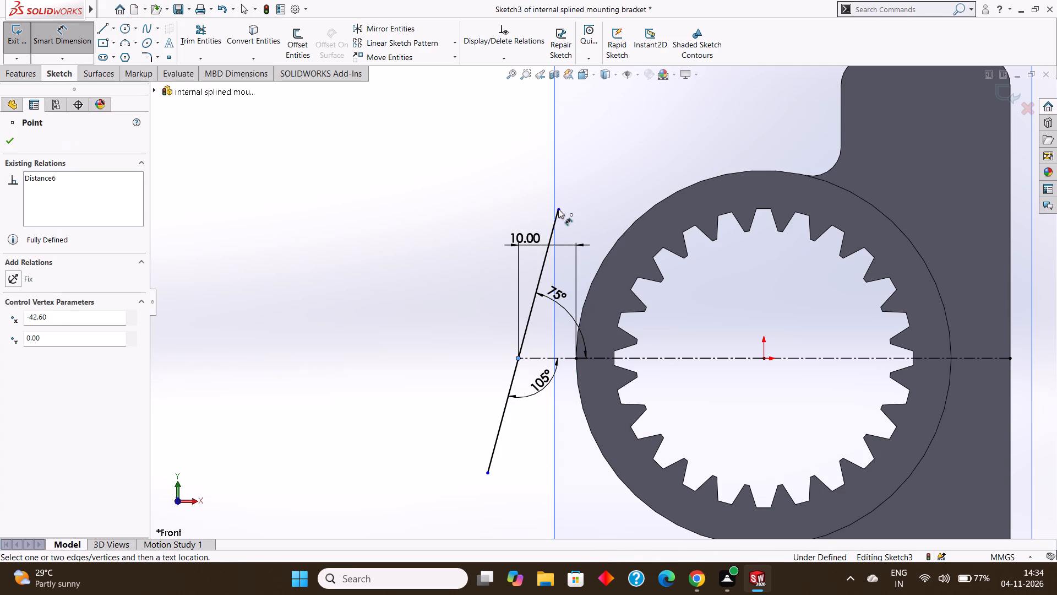
left_click(558, 208)
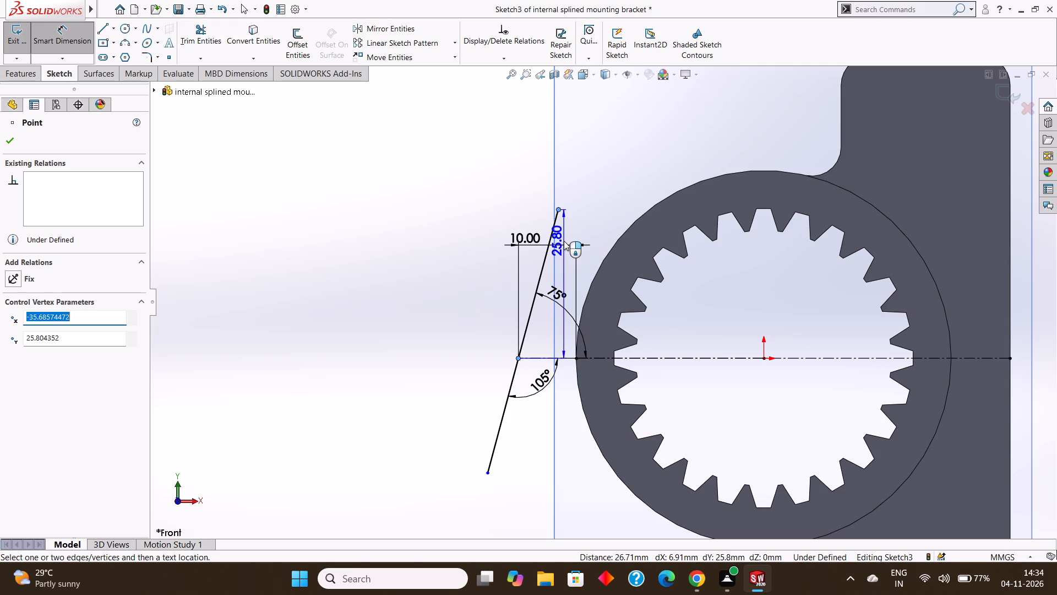
left_click(533, 230)
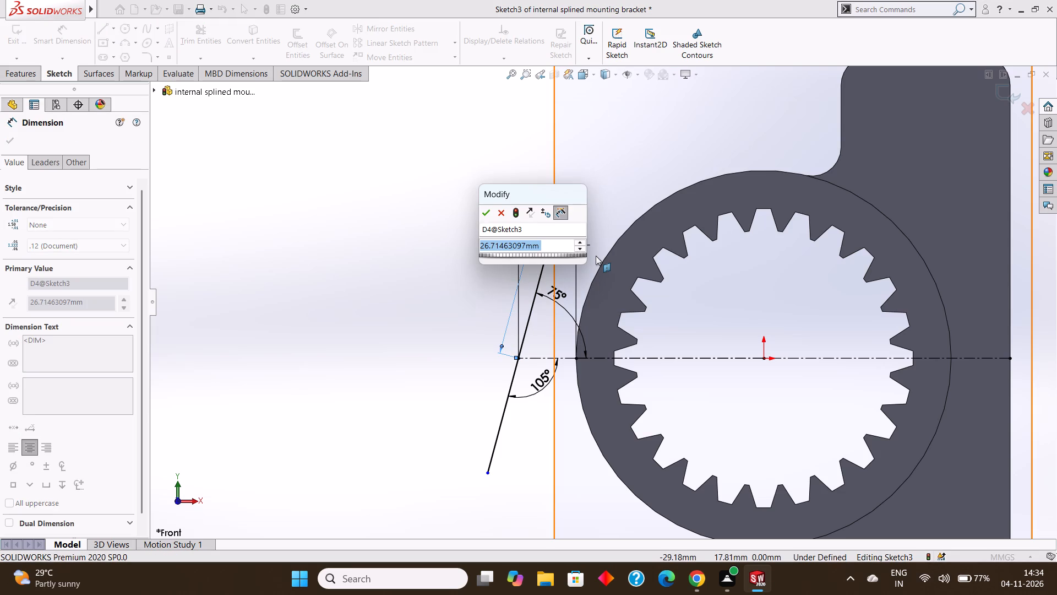
key("BackSpace")
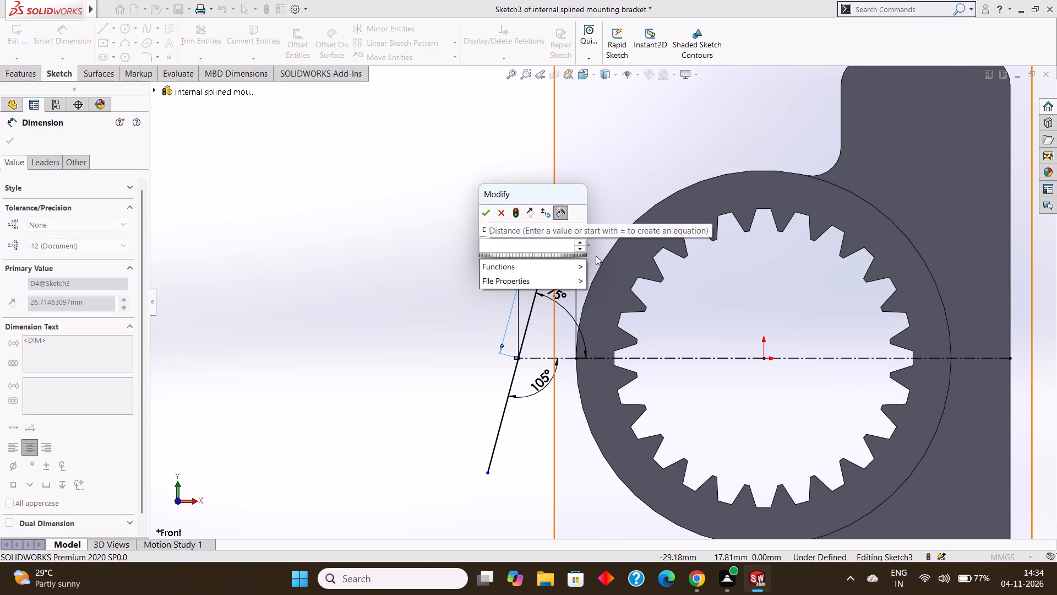
key("4")
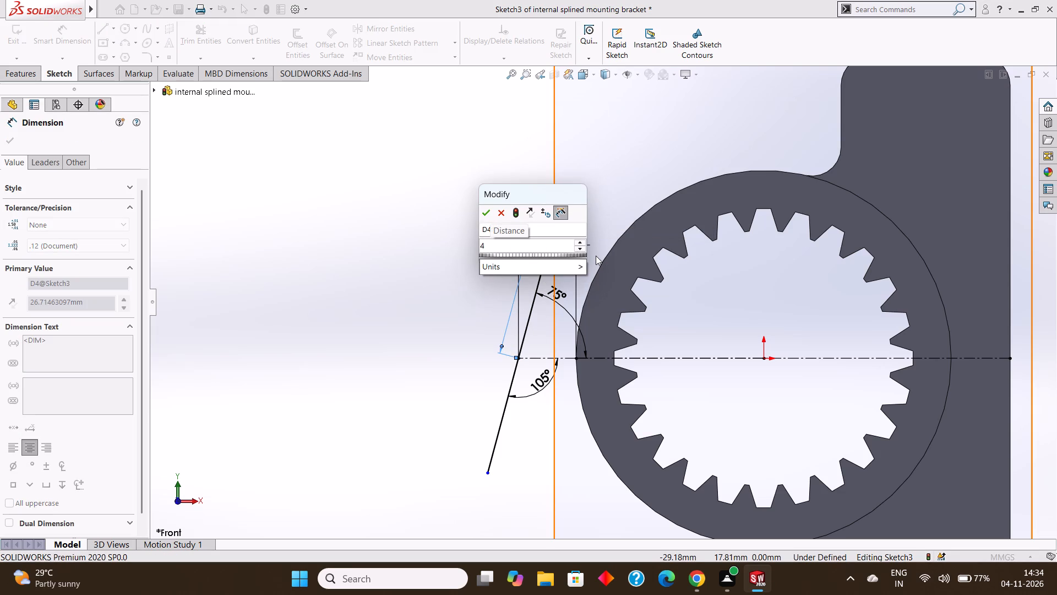
type("1.37/2")
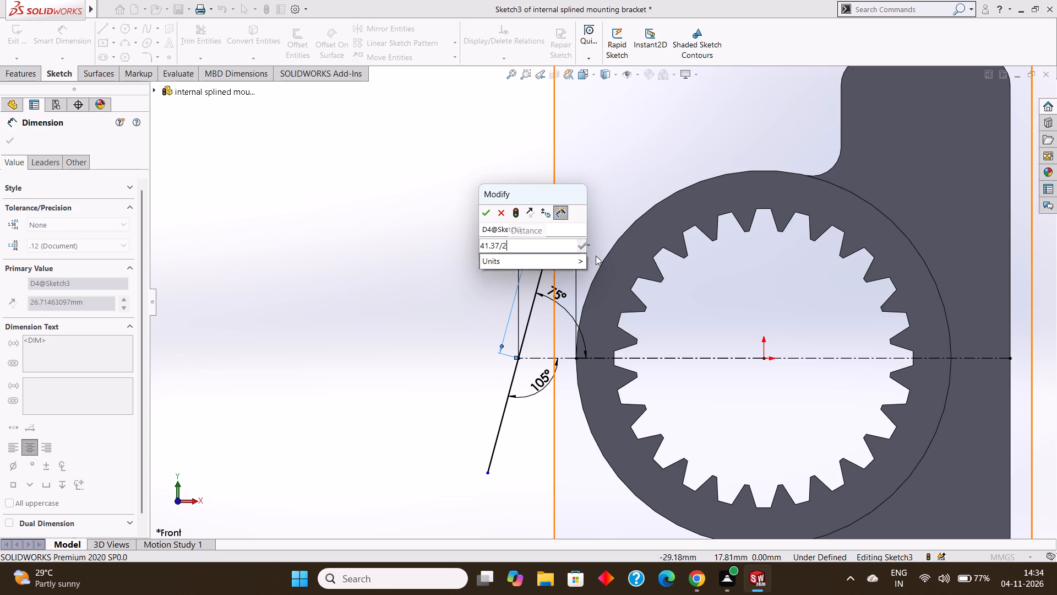
key("Return")
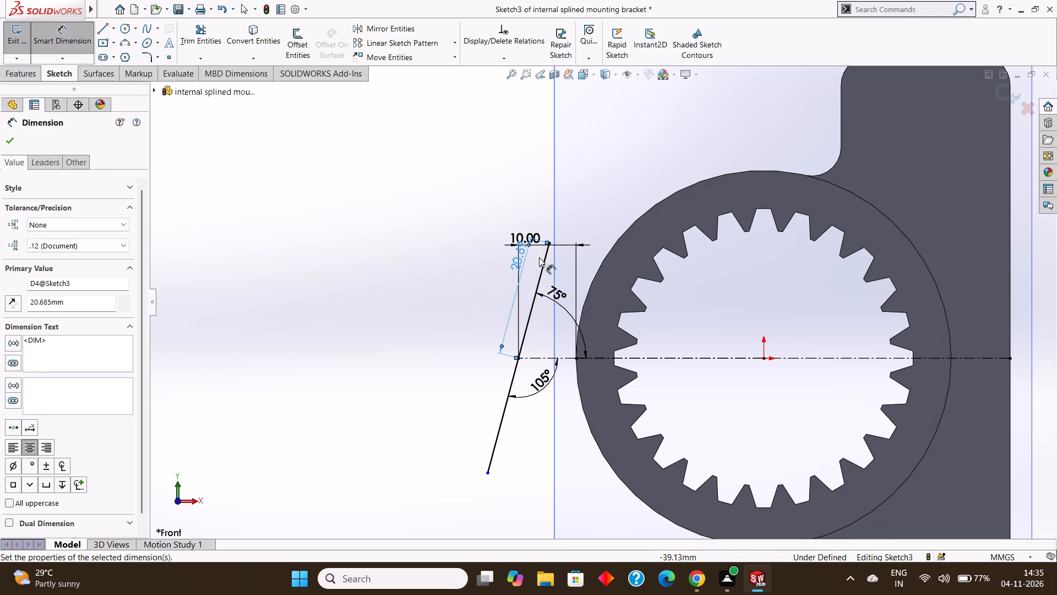
Move the 10 mm dimension upward so it sits clear above the upper slanted line's free end.
scroll(539, 257, "down", 8)
left_click_drag(509, 258, 528, 159)
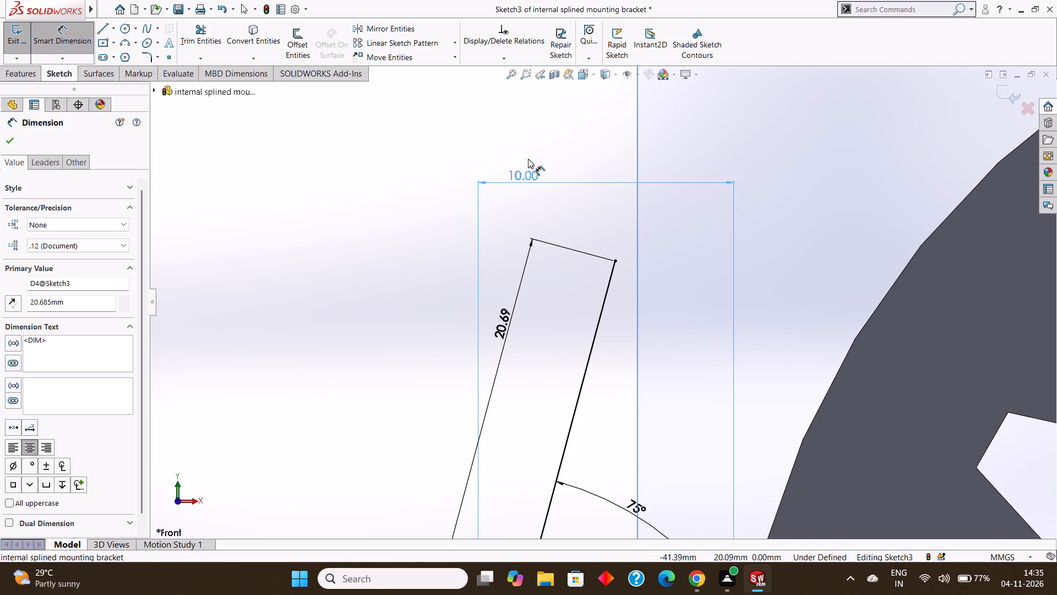
left_click_drag(528, 159, 534, 126)
left_click(6, 143)
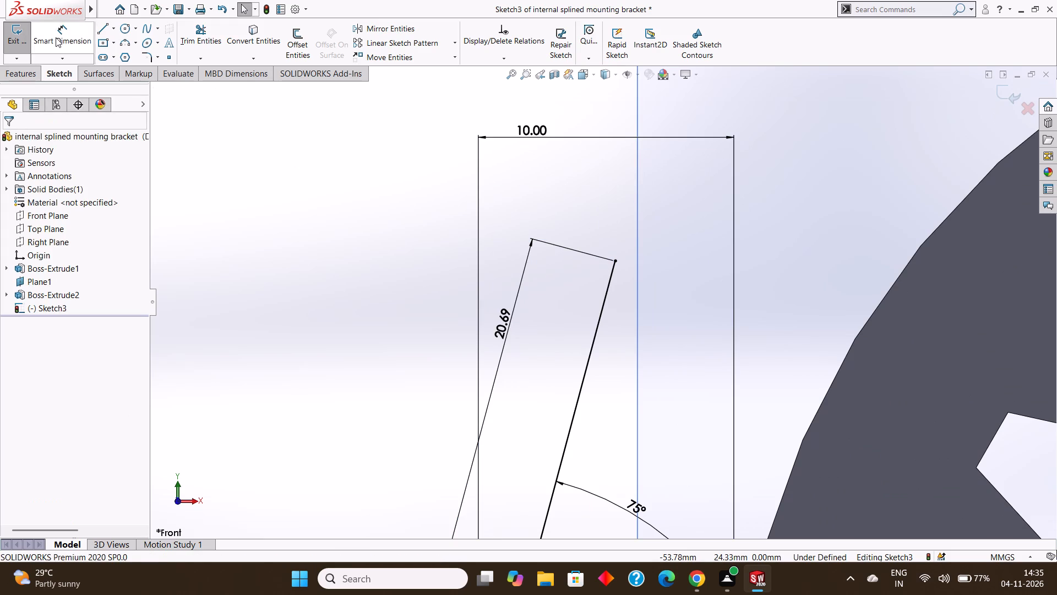
Dimension the lower slanted line's length, from the short centerline's outer end to its free end, at 20.69 mm.
left_click(56, 37)
scroll(592, 424, "up", 6)
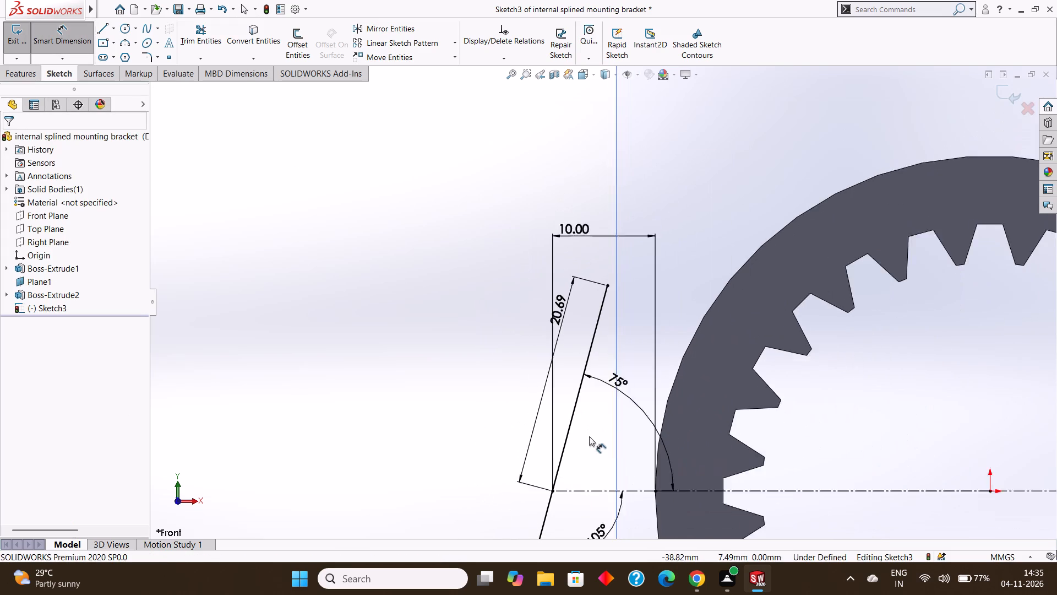
scroll(570, 467, "up", 1)
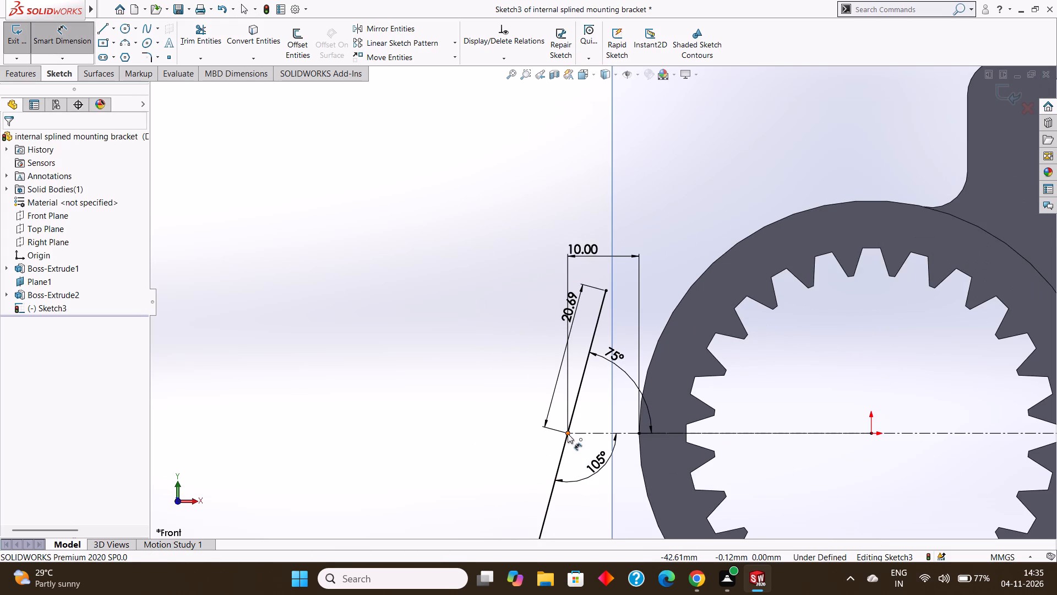
left_click(568, 434)
scroll(573, 439, "up", 3)
left_click(560, 459)
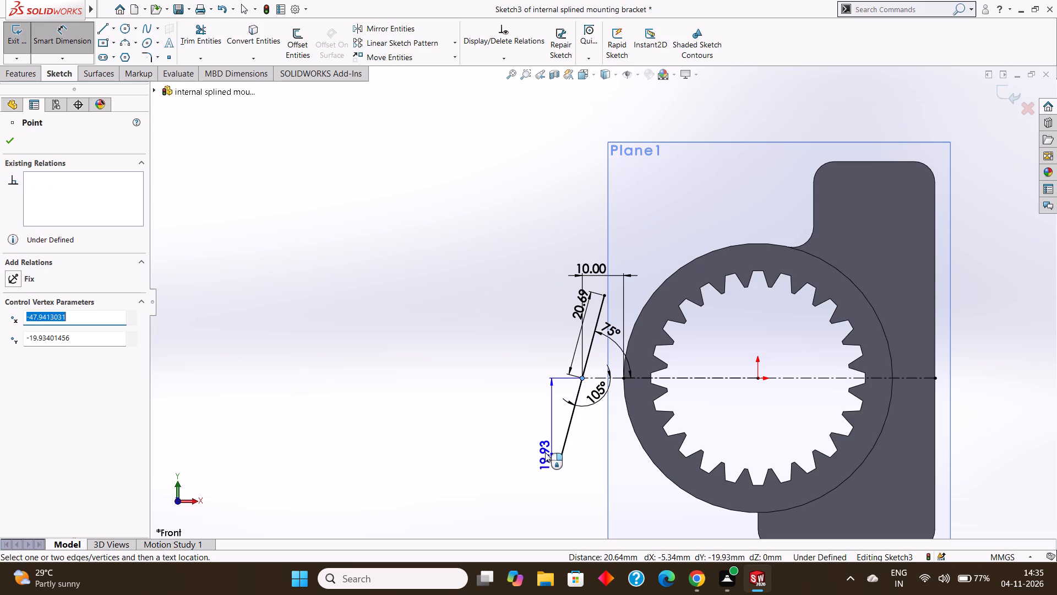
left_click(568, 403)
key("BackSpace")
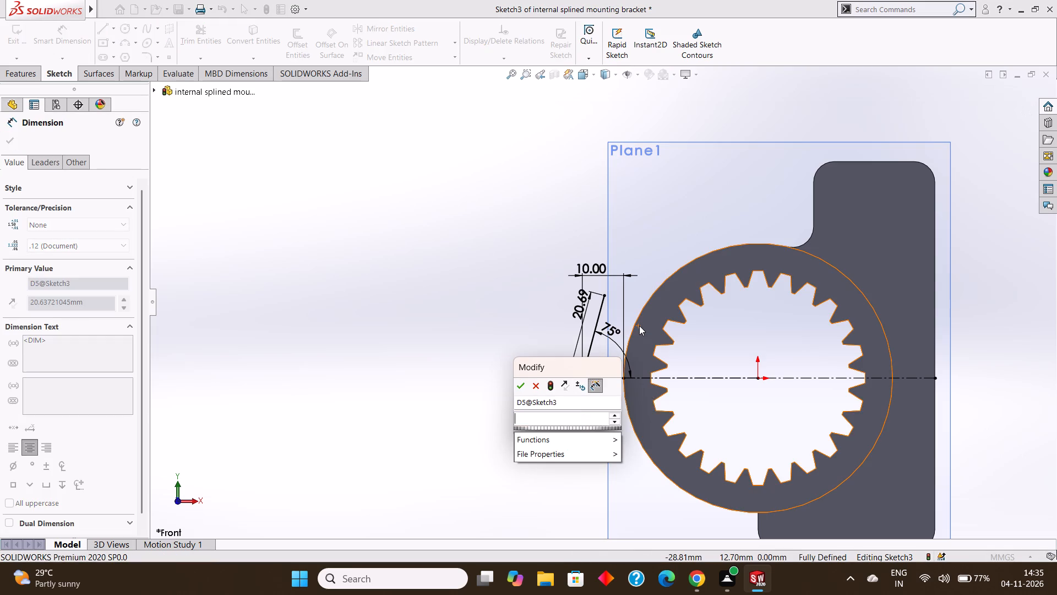
type("20.69")
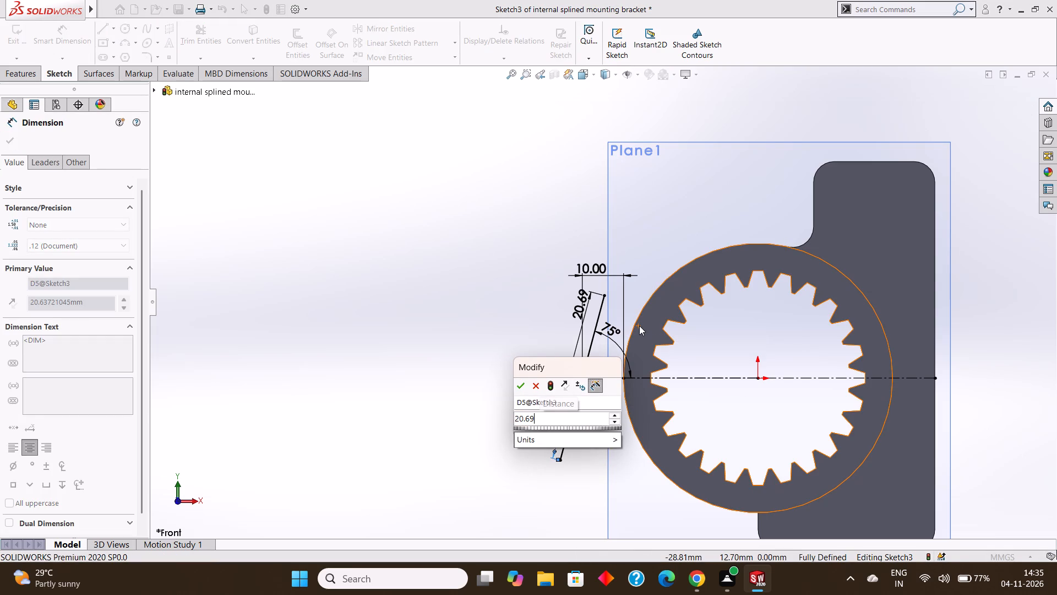
key("Return")
scroll(625, 371, "down", 2)
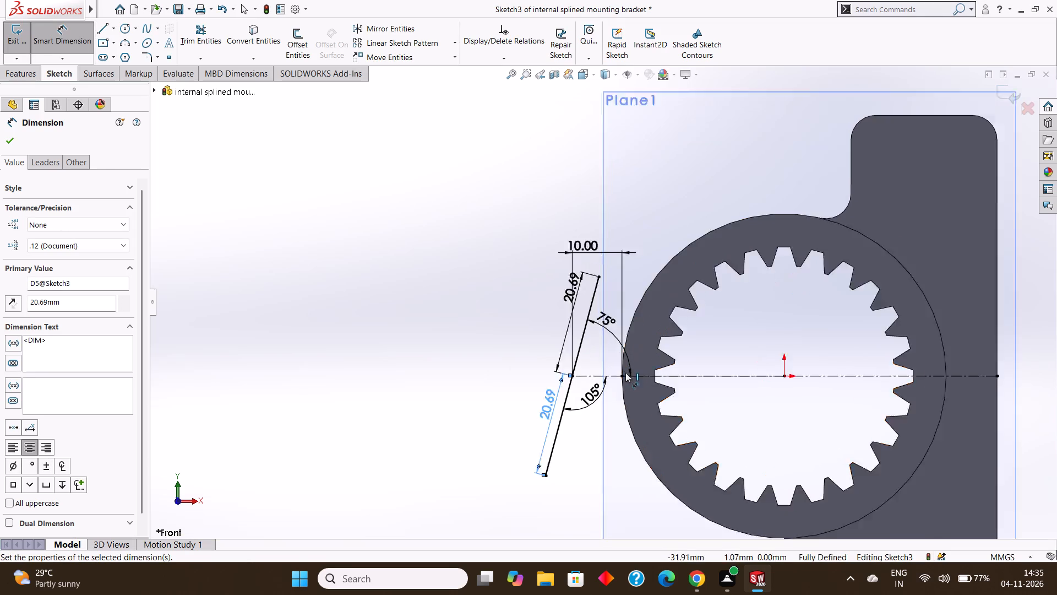
scroll(625, 372, "down", 1)
left_click(7, 136)
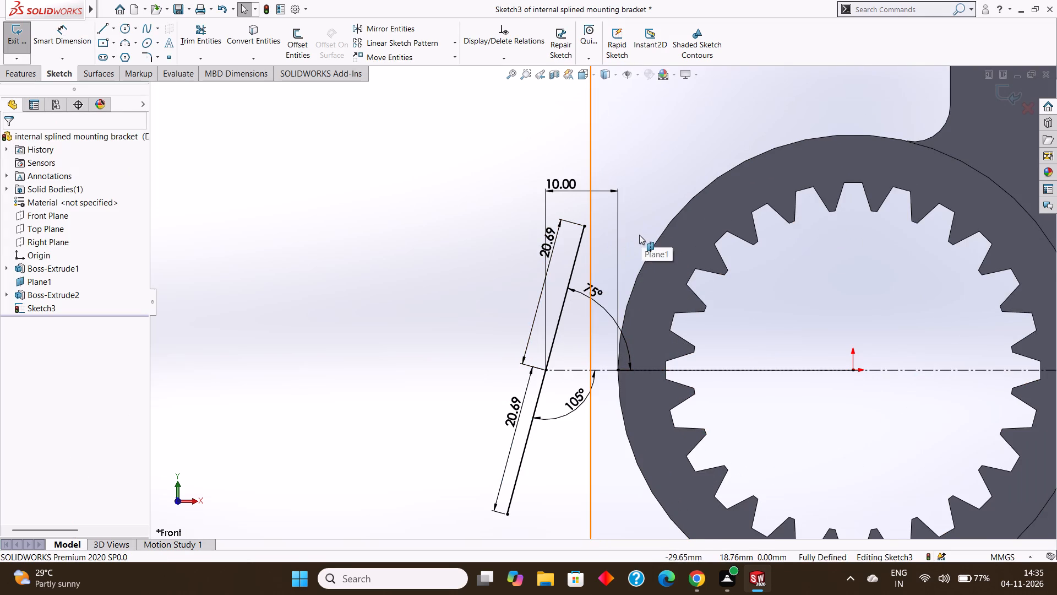
Sketch a circle centred on the origin with a radius of about 32.6 mm, following the ring's outer edge.
scroll(639, 235, "down", 1)
scroll(609, 248, "up", 2)
scroll(628, 292, "up", 1)
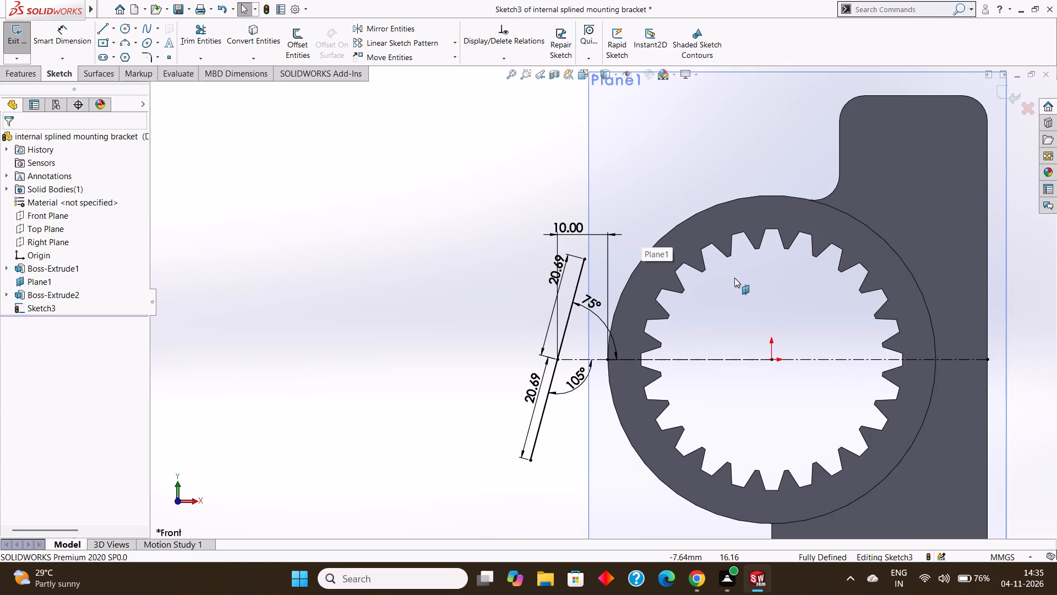
scroll(734, 278, "up", 1)
scroll(727, 280, "down", 1)
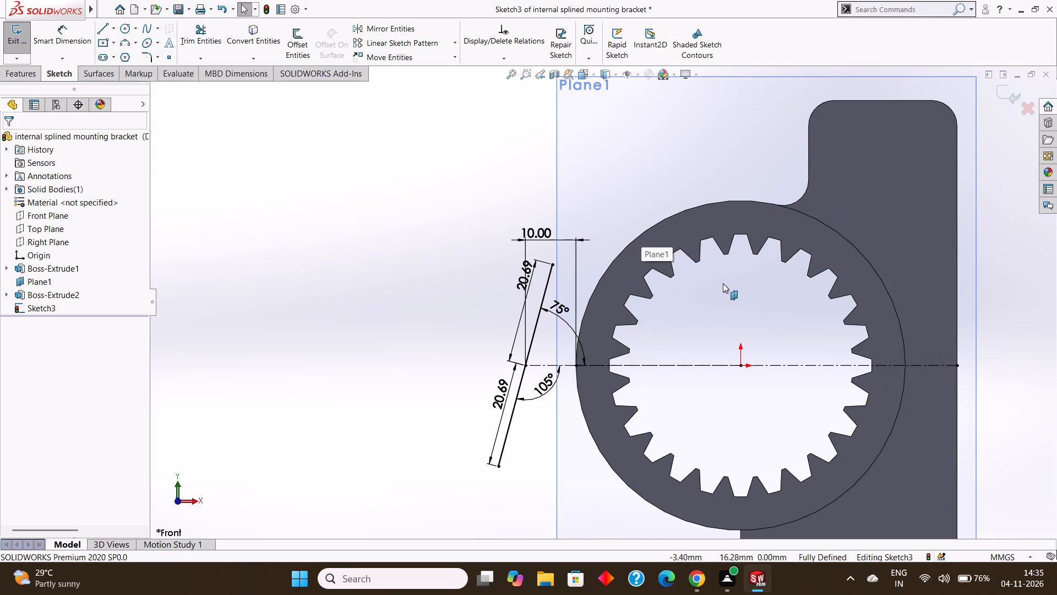
left_click(125, 26)
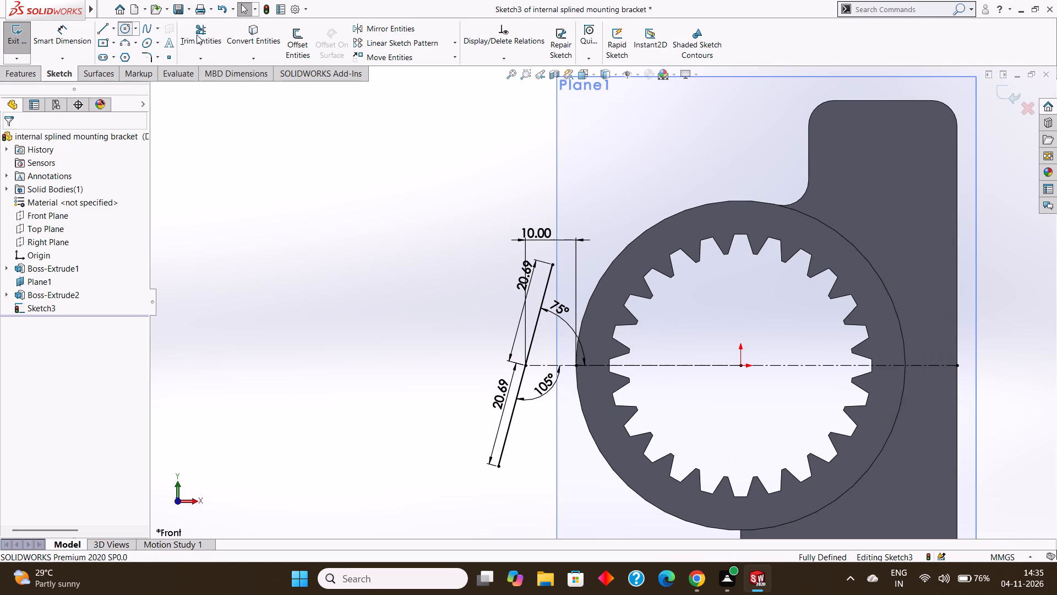
left_click_drag(742, 366, 722, 224)
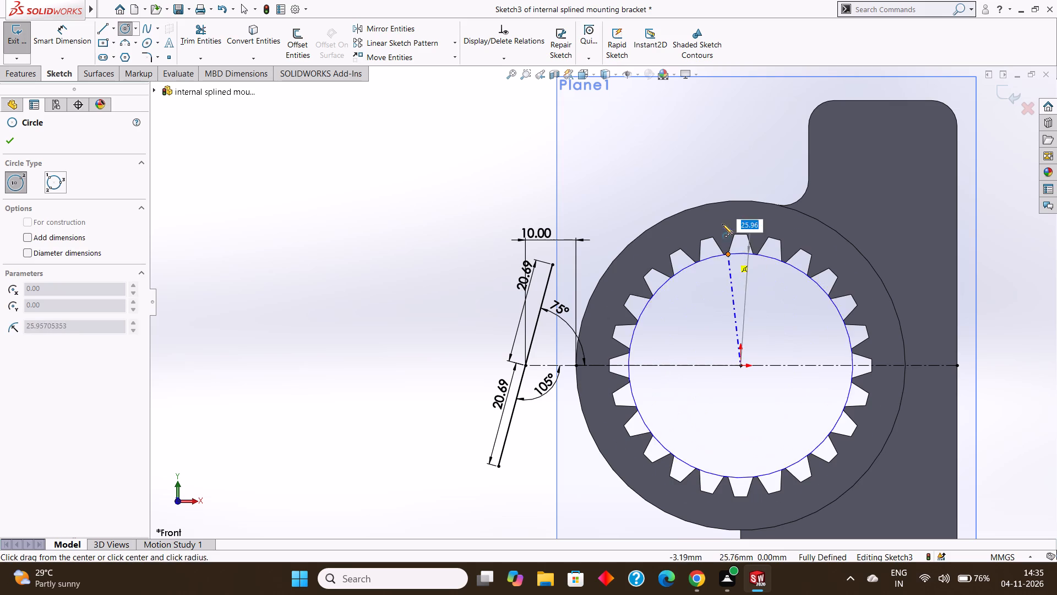
left_click_drag(722, 224, 729, 202)
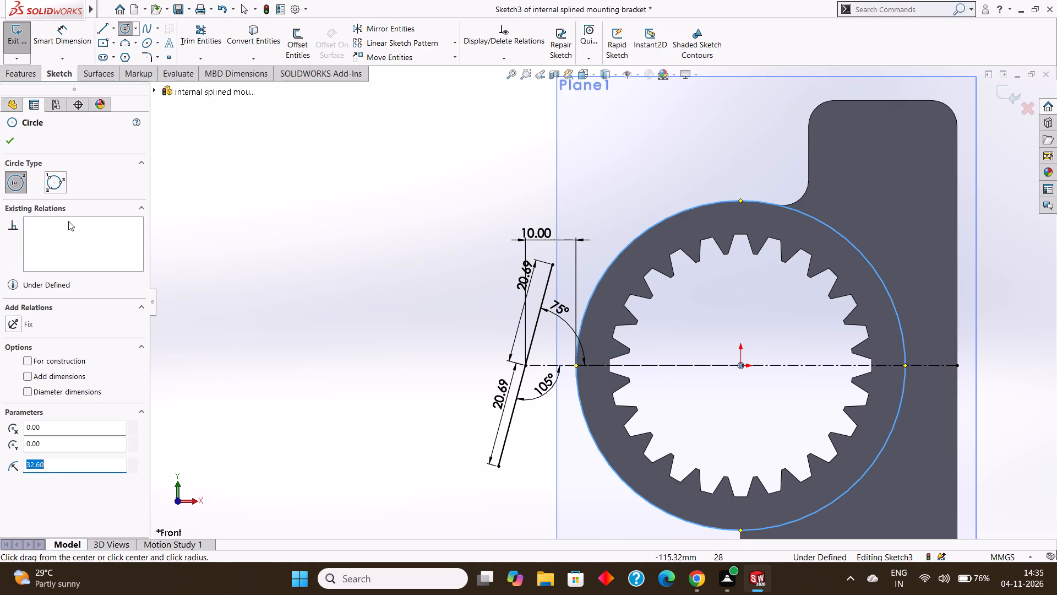
left_click(12, 142)
Dimension the new circle's diameter at 65.20 mm, placing the dimension above the ring.
left_click(66, 42)
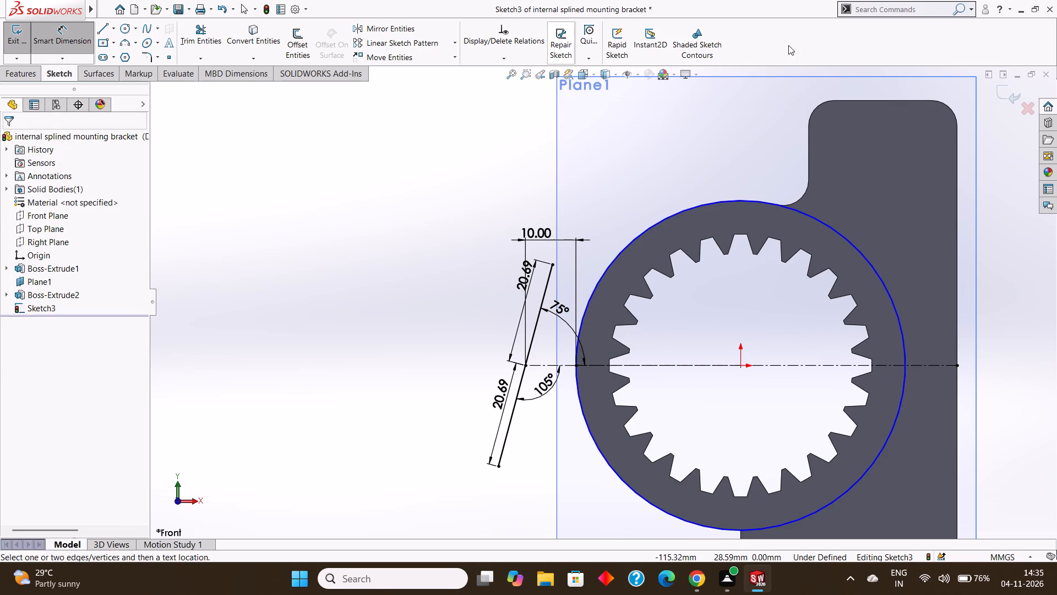
left_click(735, 202)
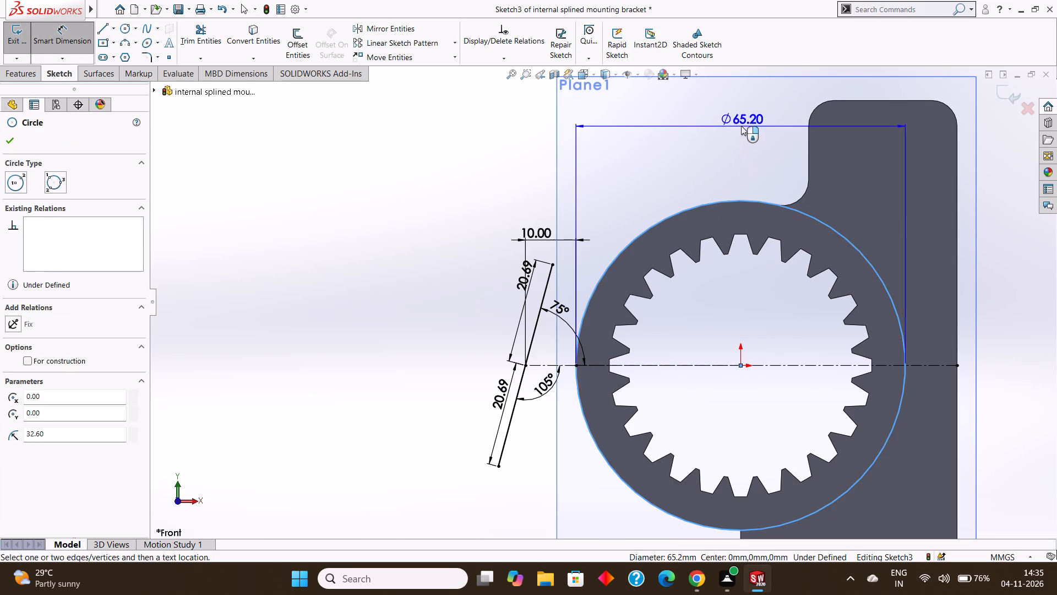
left_click(741, 125)
left_click(693, 100)
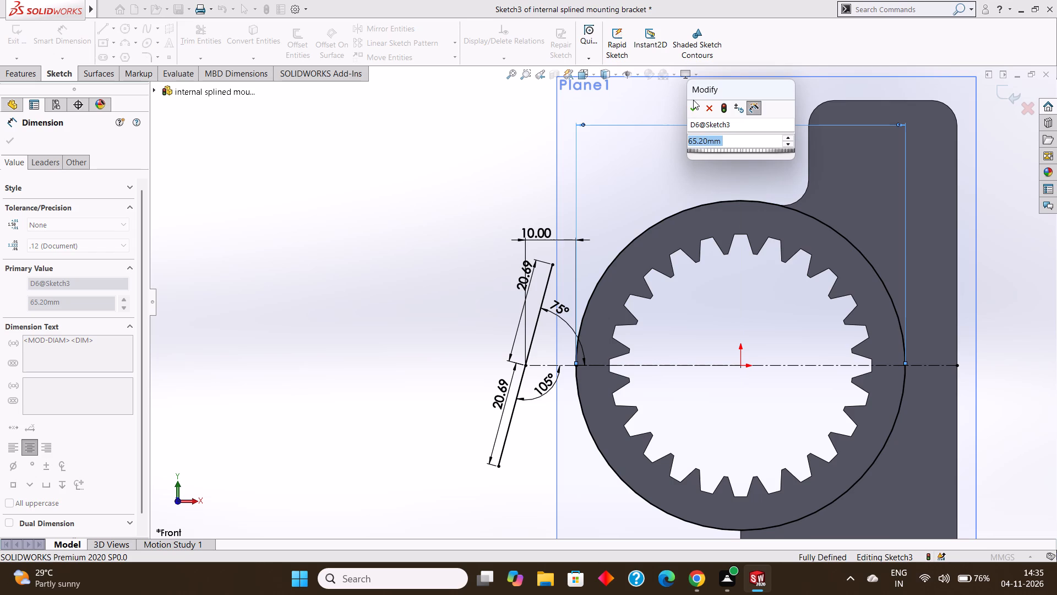
left_click(695, 104)
left_click(12, 138)
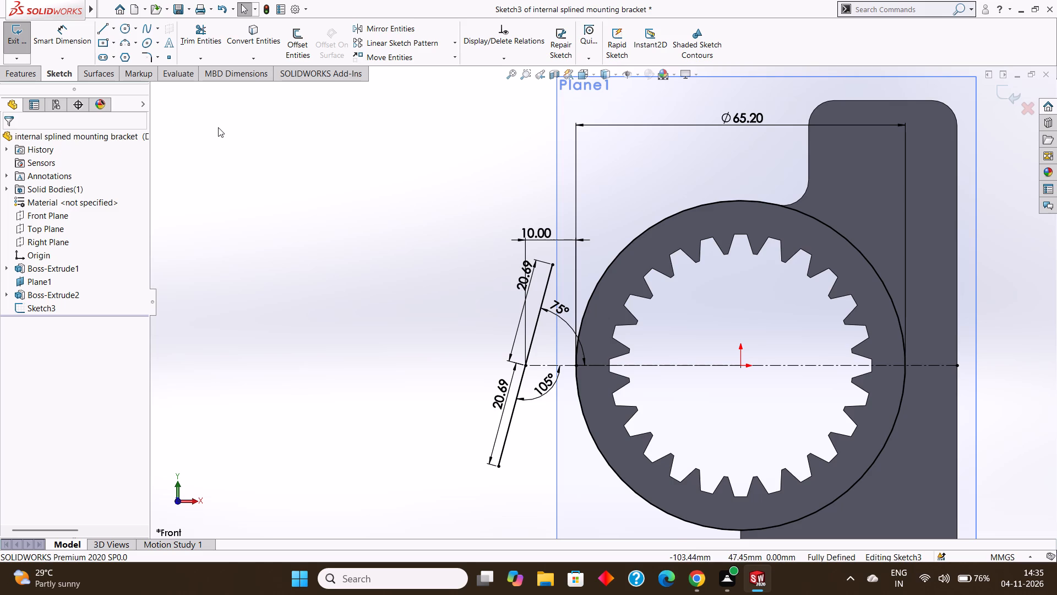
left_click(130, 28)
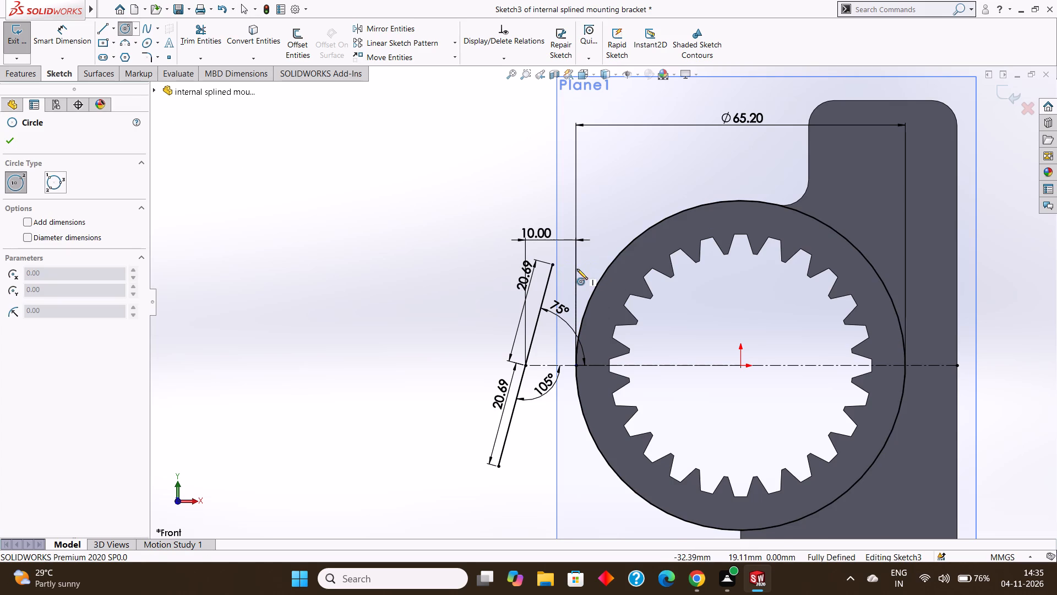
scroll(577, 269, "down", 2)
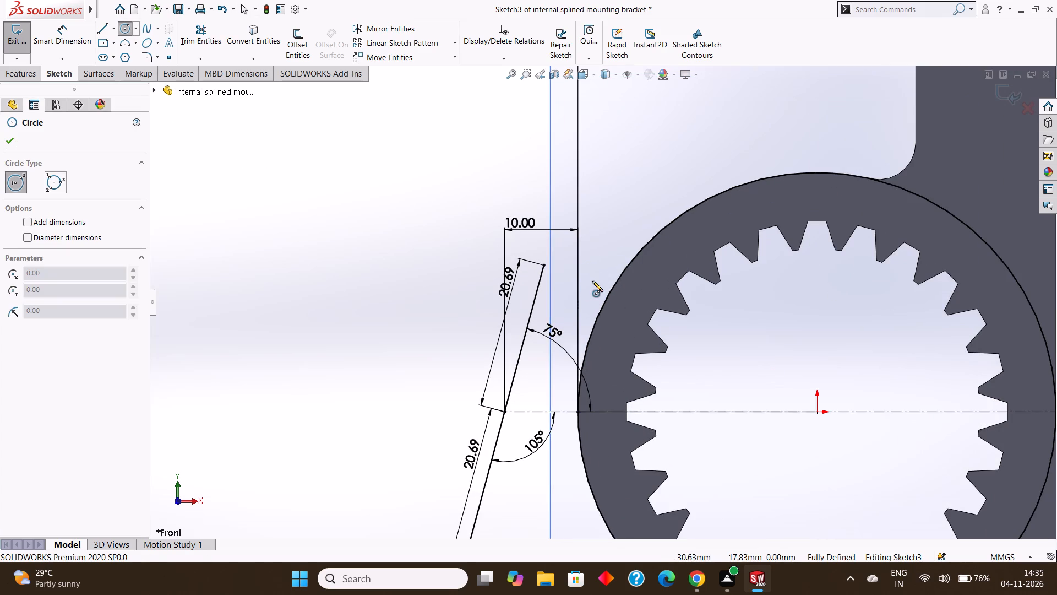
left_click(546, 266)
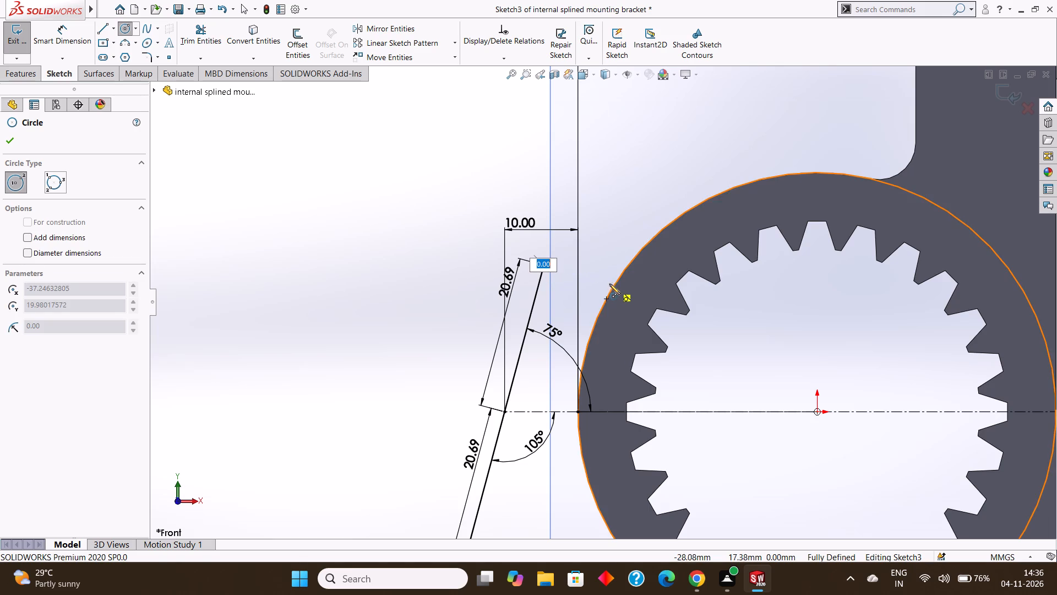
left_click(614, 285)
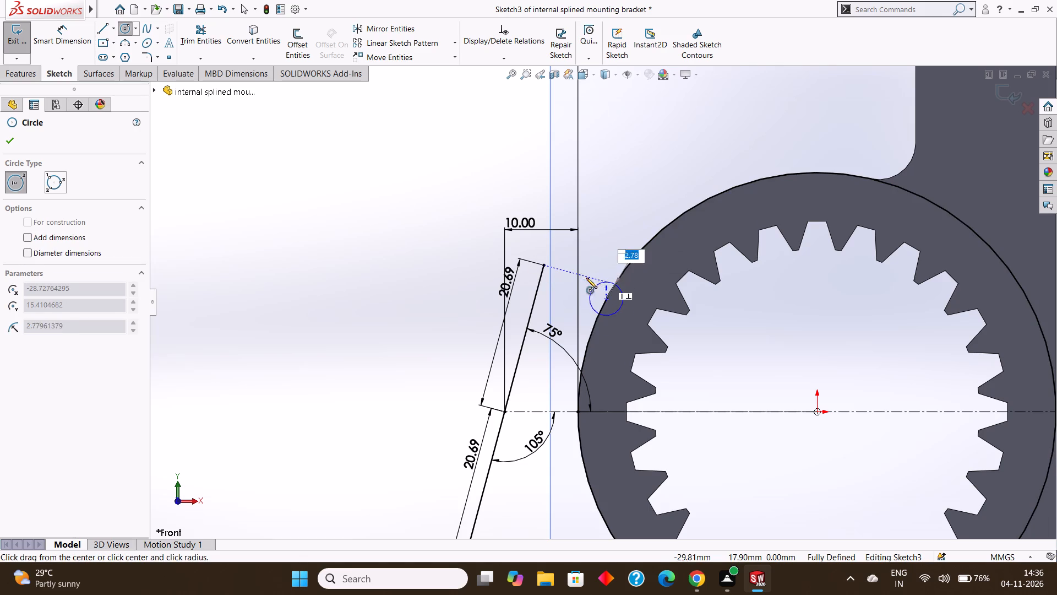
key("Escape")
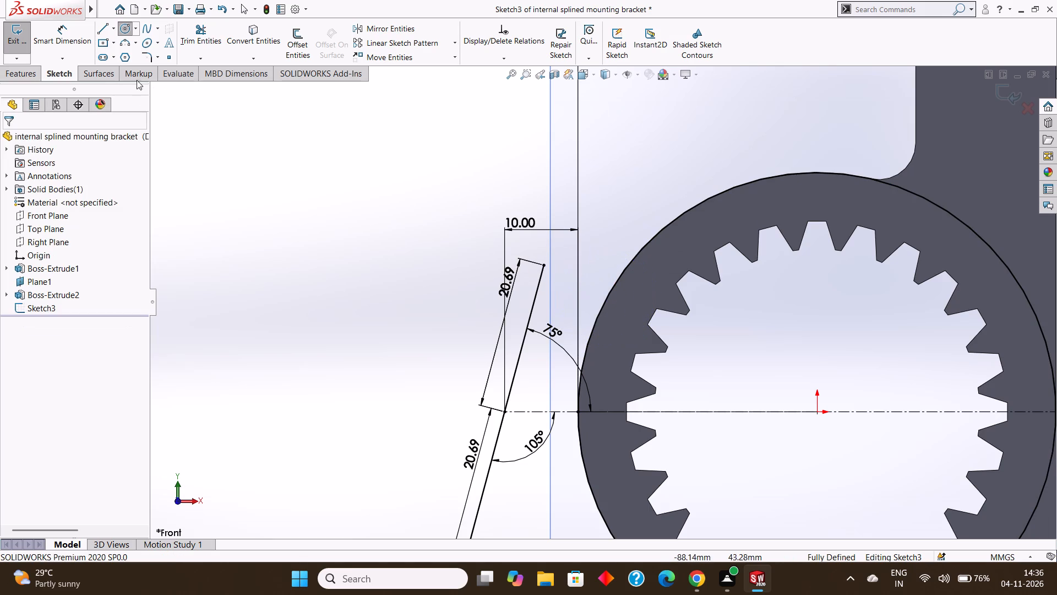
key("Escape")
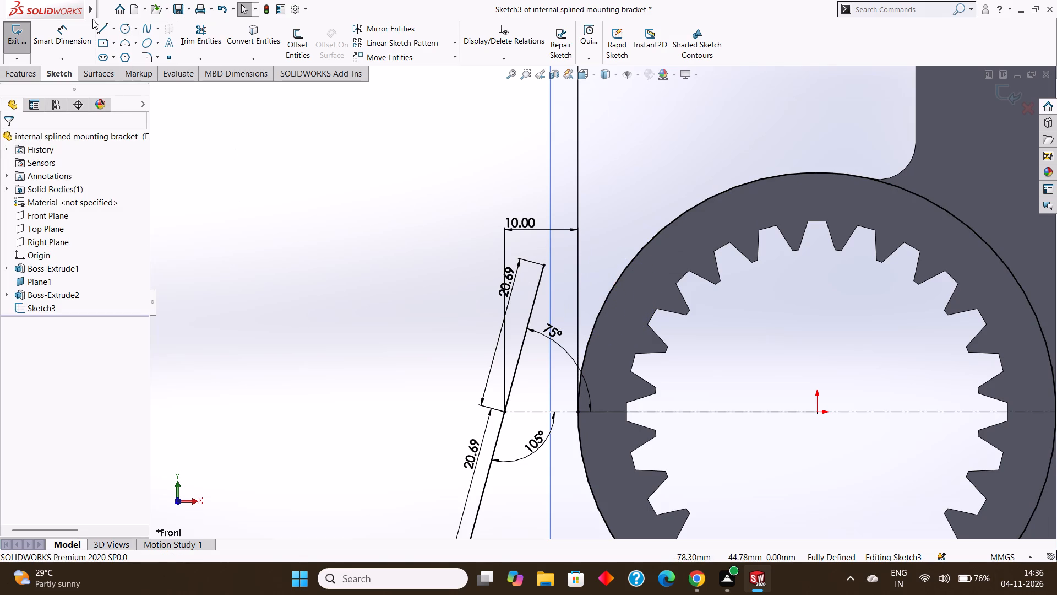
Sketch a line about 12.7 mm long from the upper slanted line's free end, perpendicular to it, crossing the circle into the ring.
left_click(102, 25)
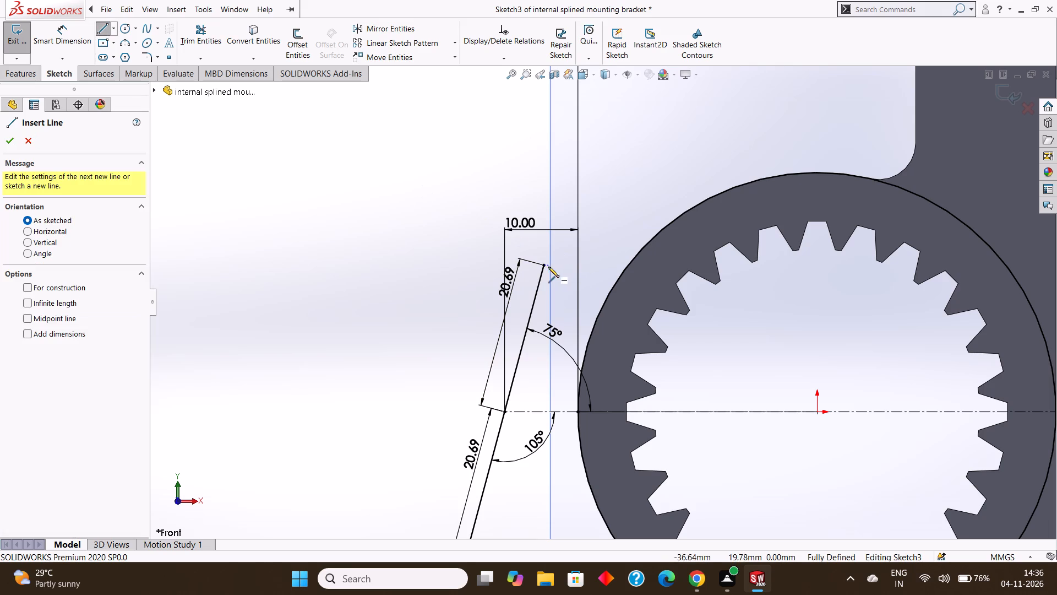
left_click(546, 265)
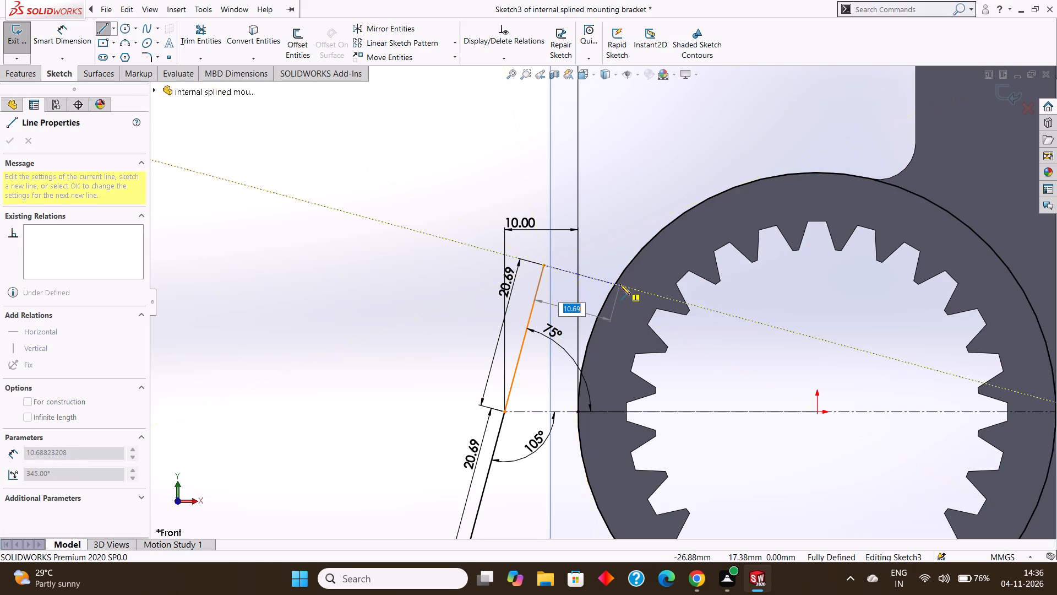
left_click(634, 290)
key("Escape")
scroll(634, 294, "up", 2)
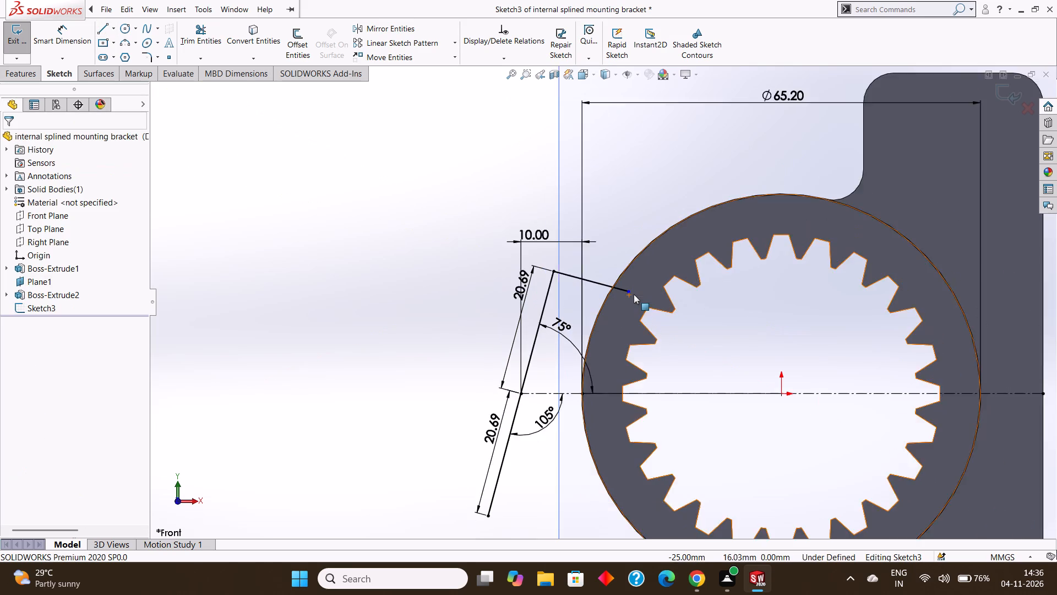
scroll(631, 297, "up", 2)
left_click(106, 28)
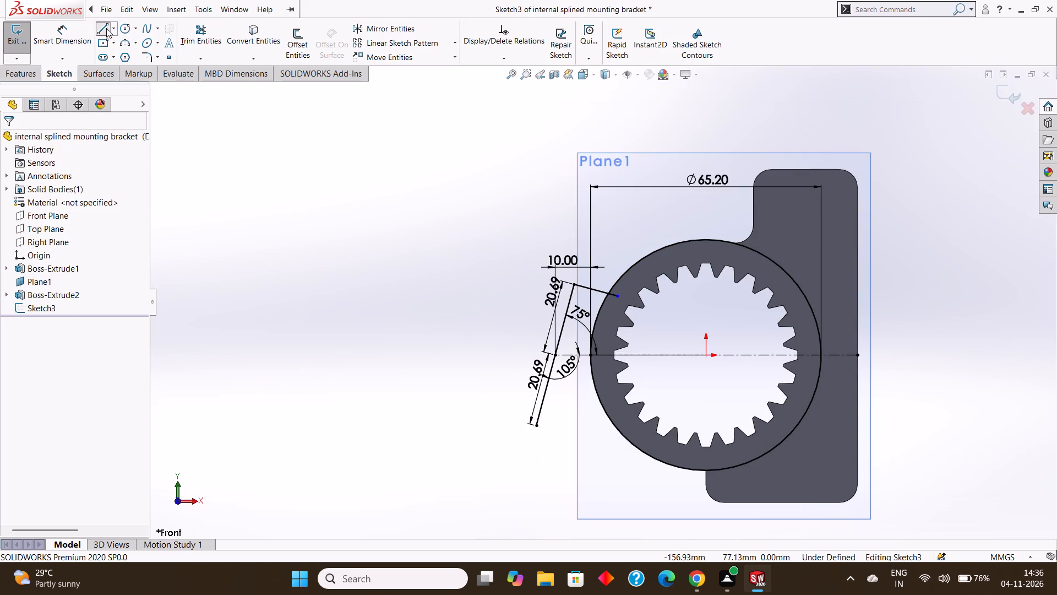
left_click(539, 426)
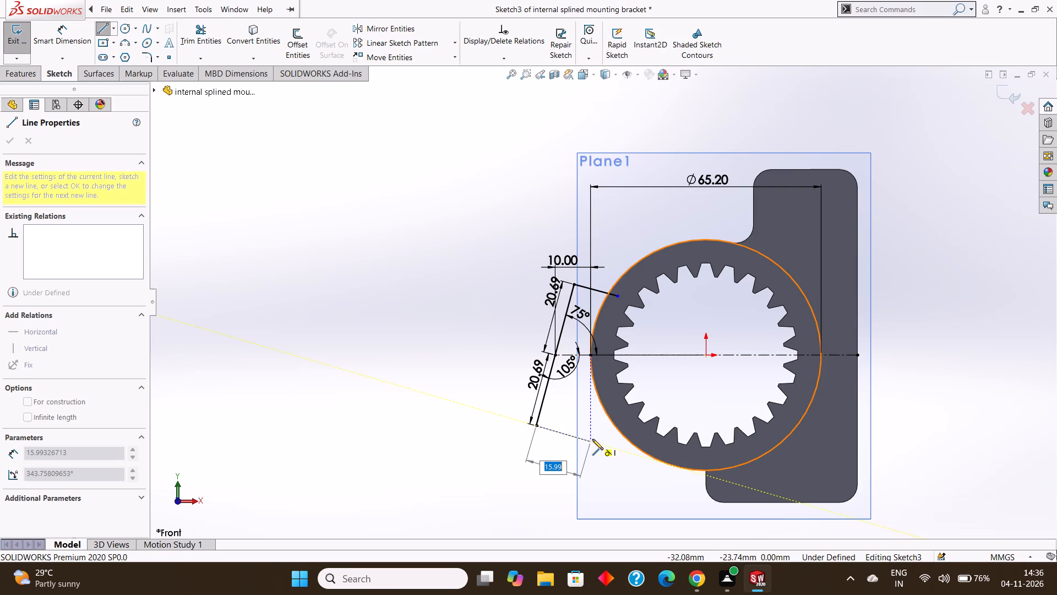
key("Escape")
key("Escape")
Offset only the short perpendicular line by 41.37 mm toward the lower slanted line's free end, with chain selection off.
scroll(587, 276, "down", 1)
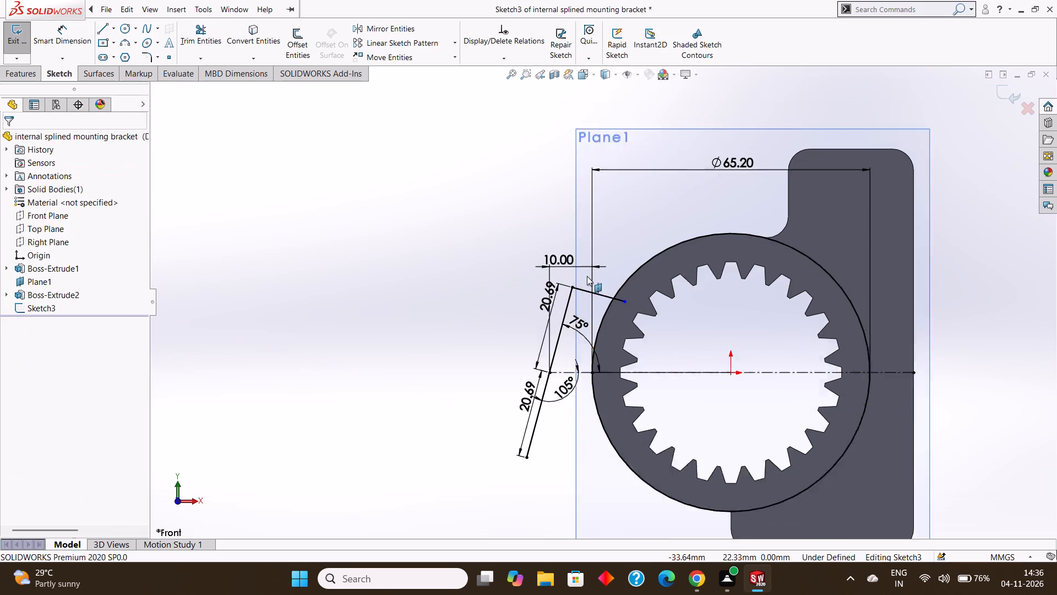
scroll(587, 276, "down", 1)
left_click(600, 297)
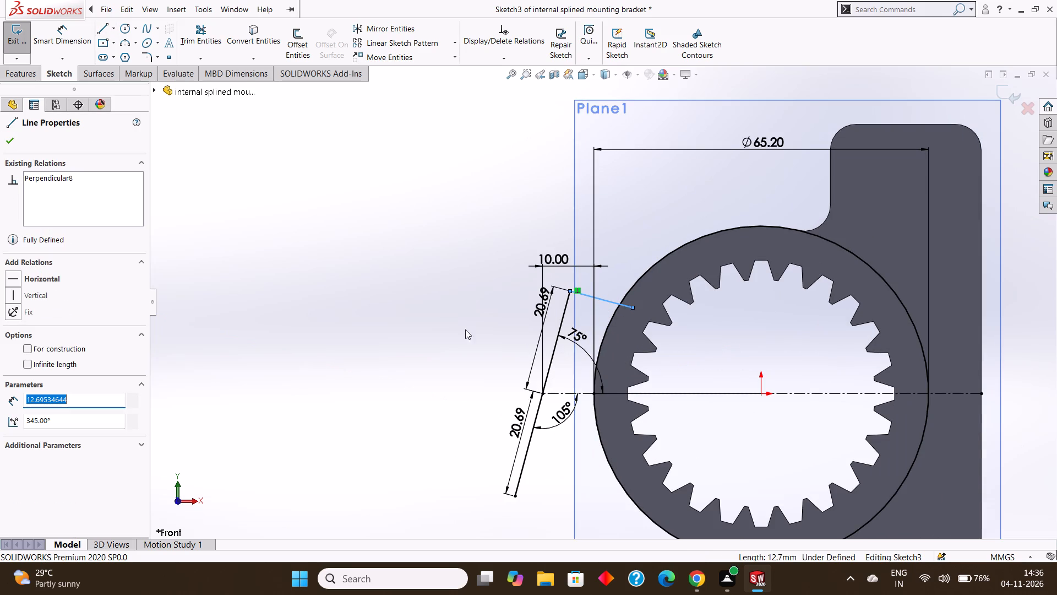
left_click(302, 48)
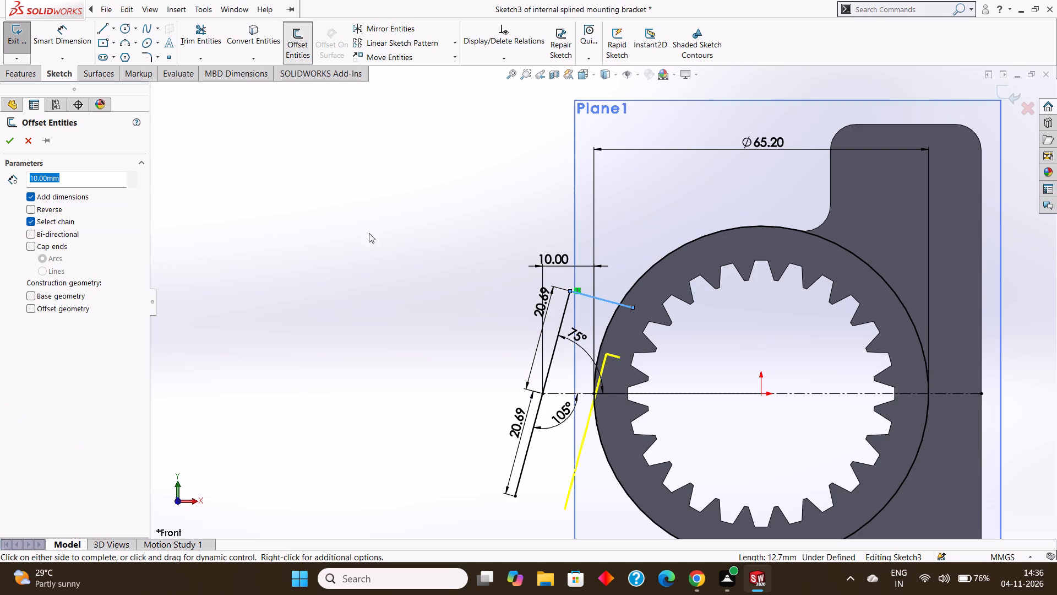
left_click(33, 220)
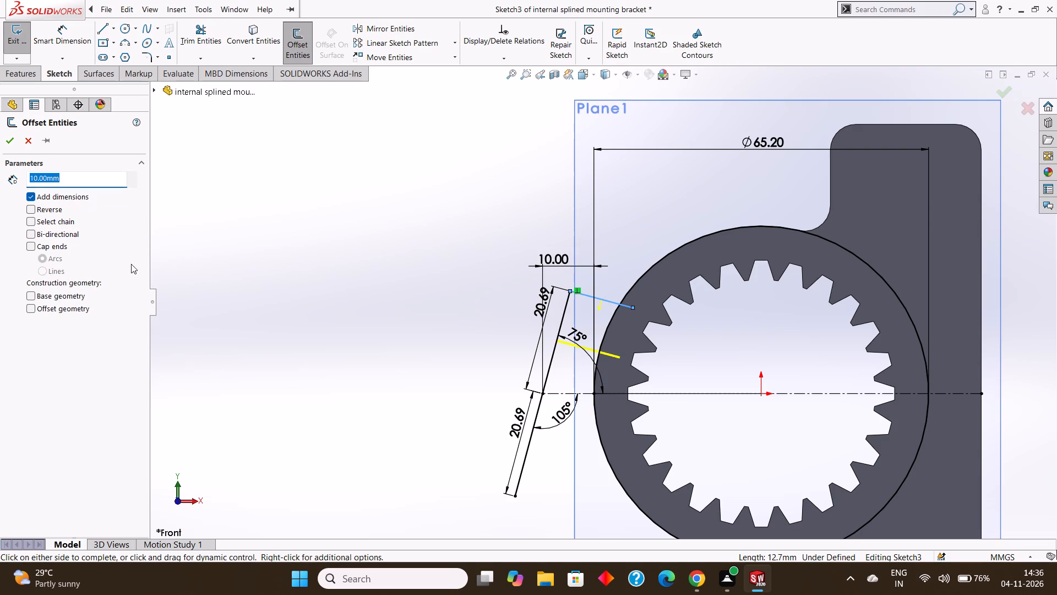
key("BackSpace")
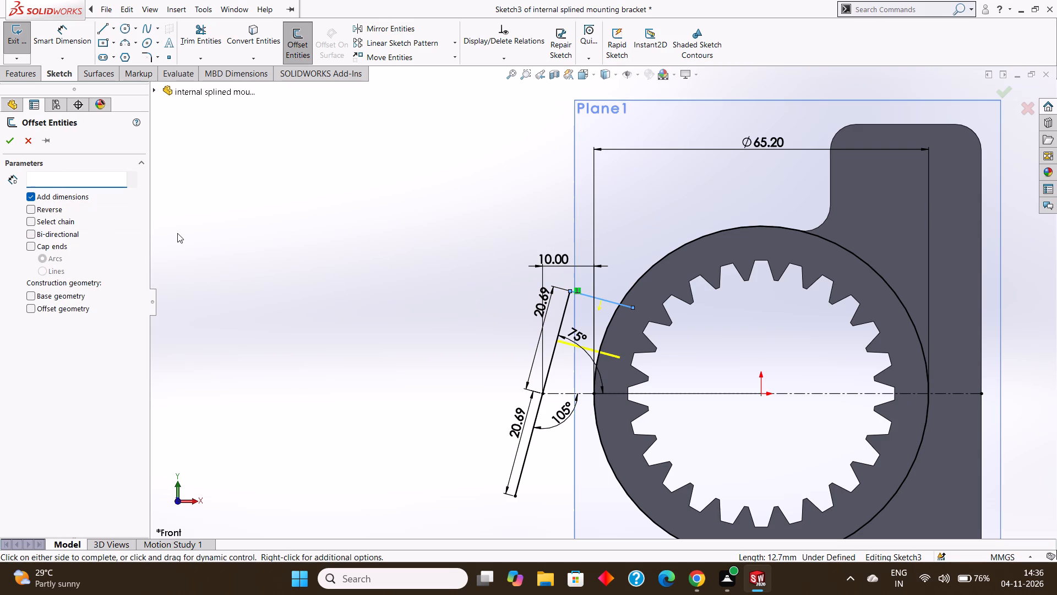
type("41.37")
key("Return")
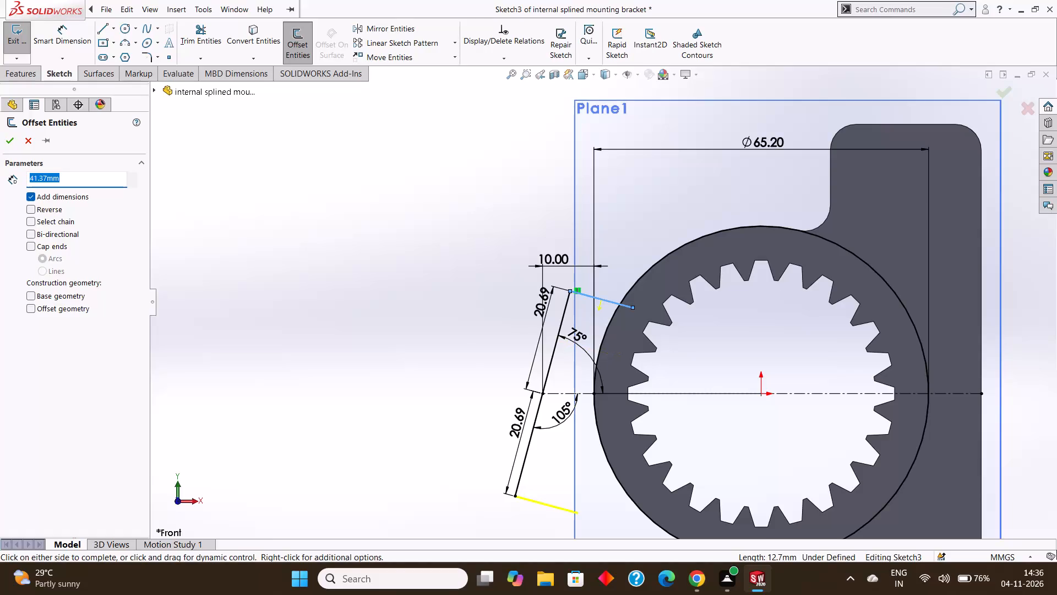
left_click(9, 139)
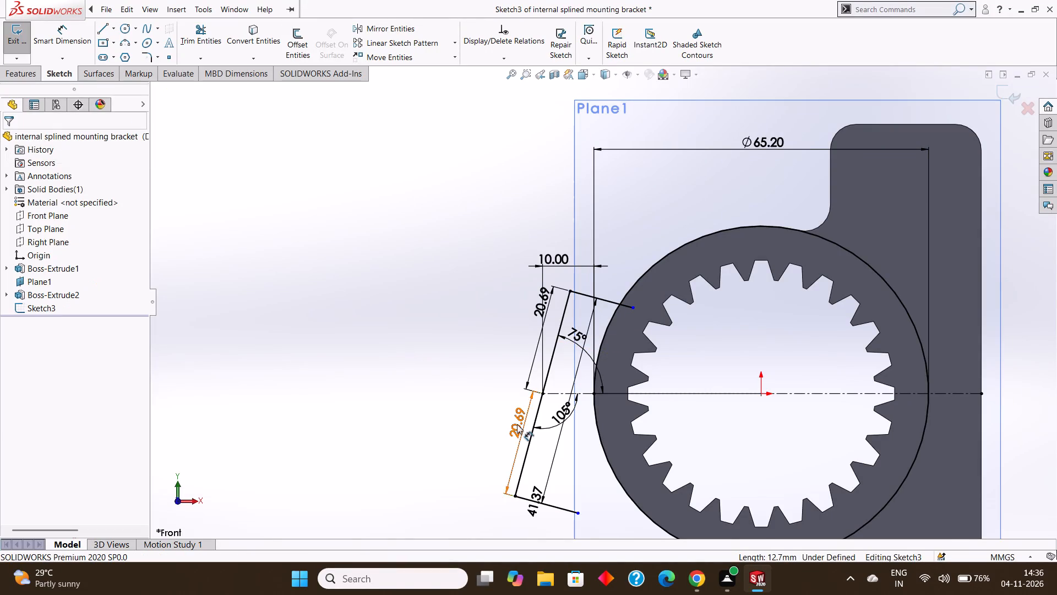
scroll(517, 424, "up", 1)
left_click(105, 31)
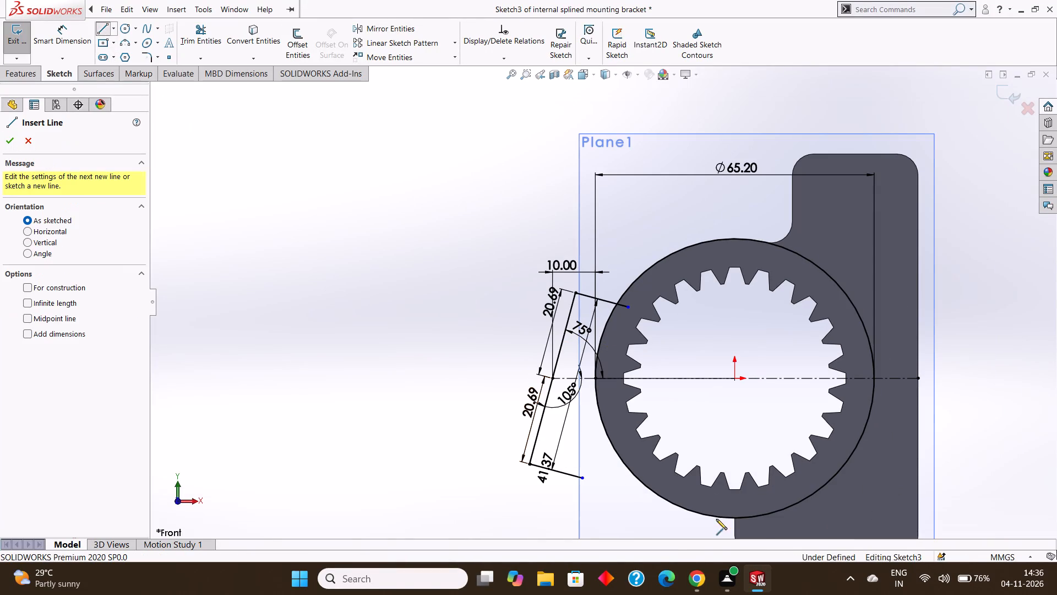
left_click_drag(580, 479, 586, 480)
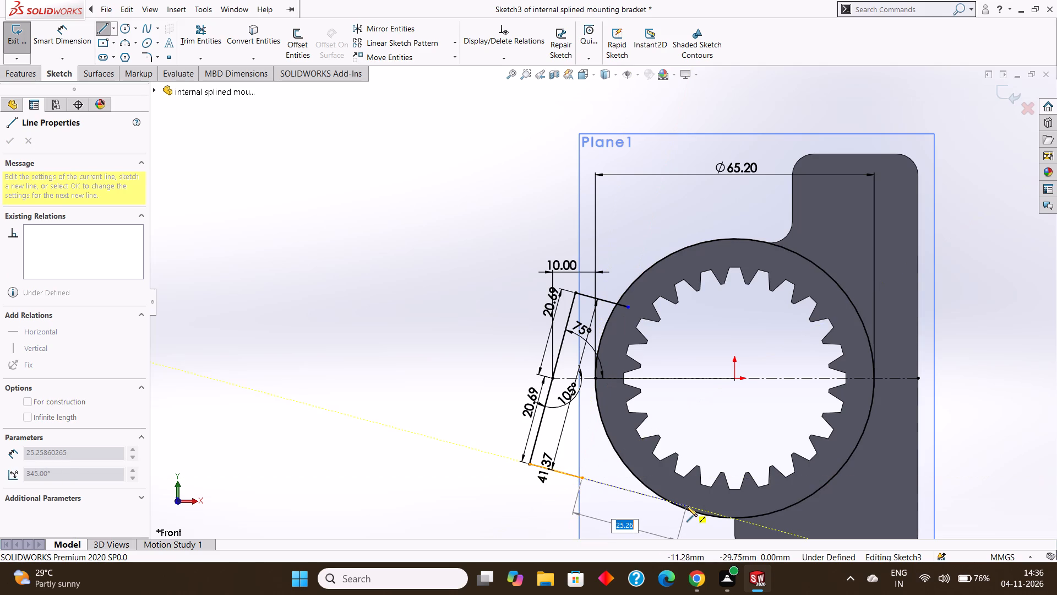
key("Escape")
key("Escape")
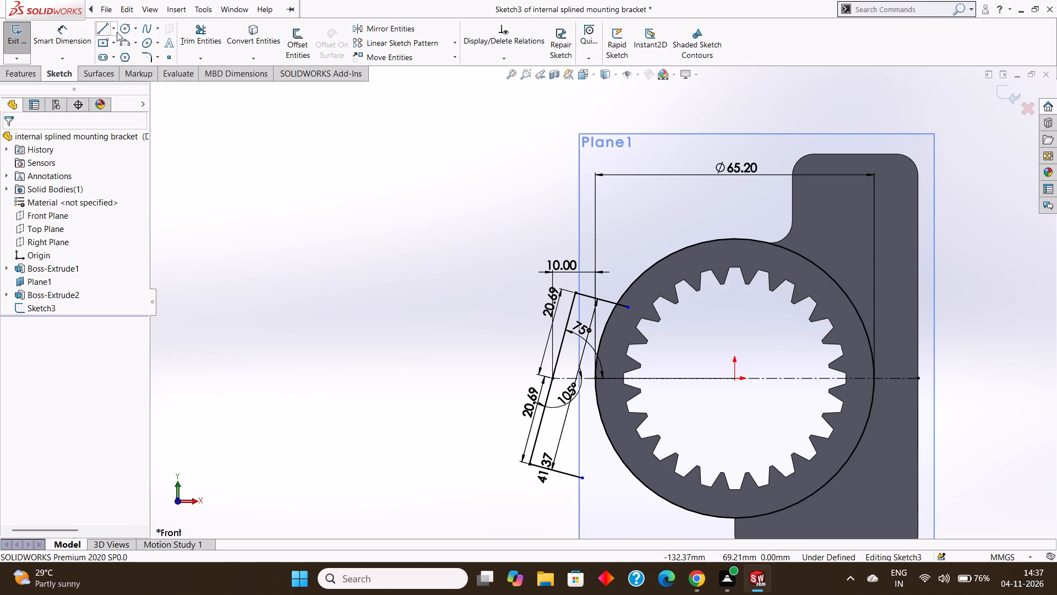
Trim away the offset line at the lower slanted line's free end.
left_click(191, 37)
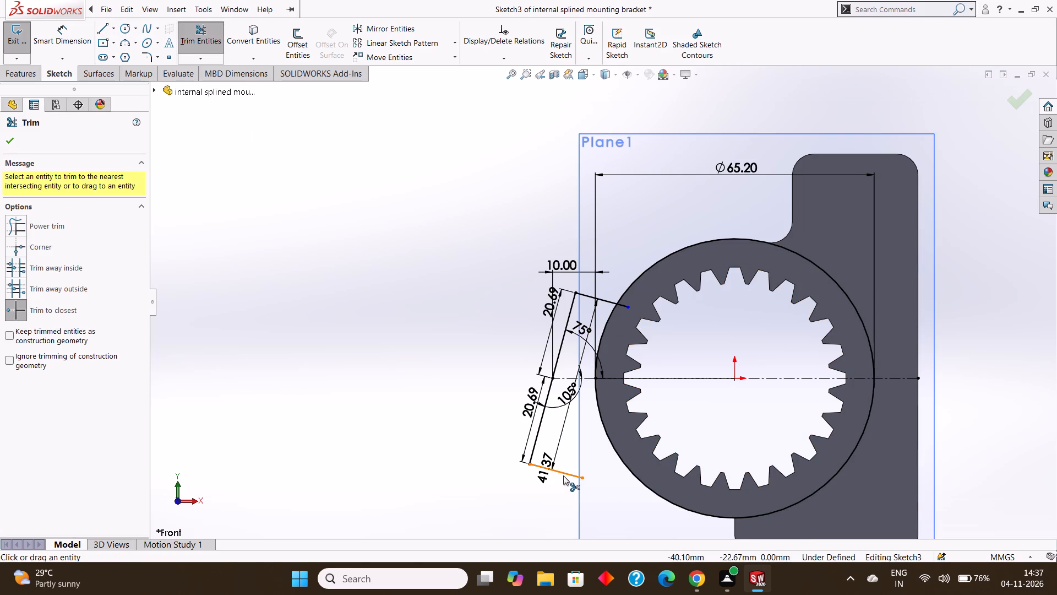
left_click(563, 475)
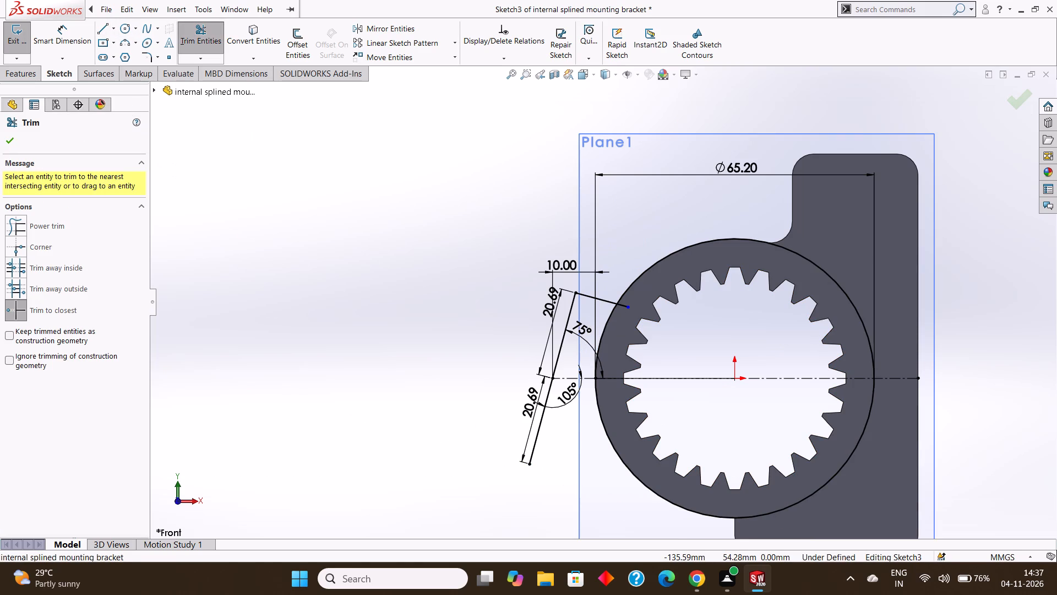
Sketch a line about 41.66 mm long from the lower slanted line's free end, perpendicular to it, ending just inside the circle's lower edge.
left_click(103, 25)
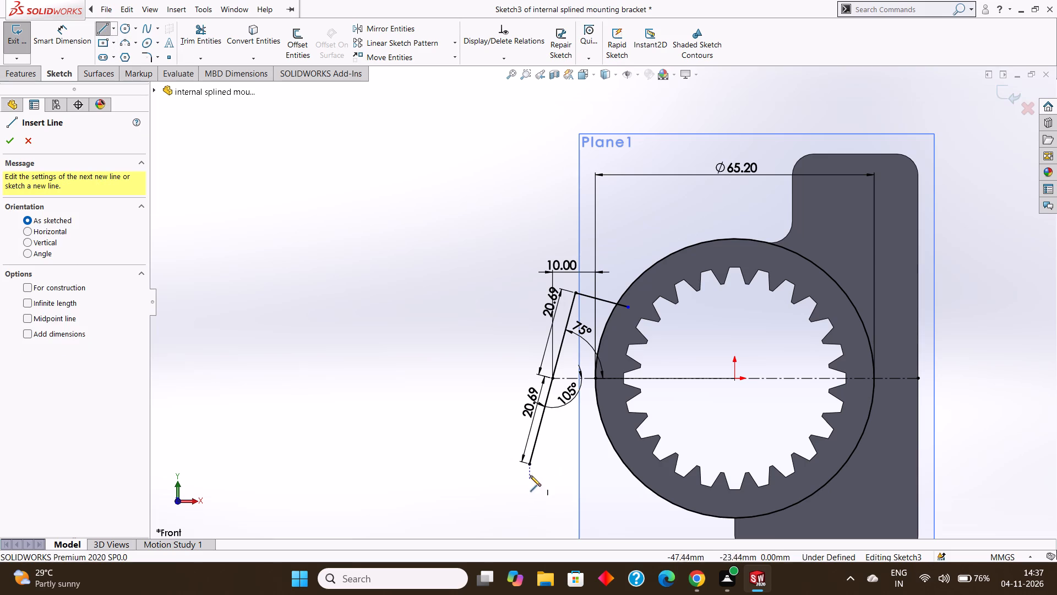
left_click(529, 464)
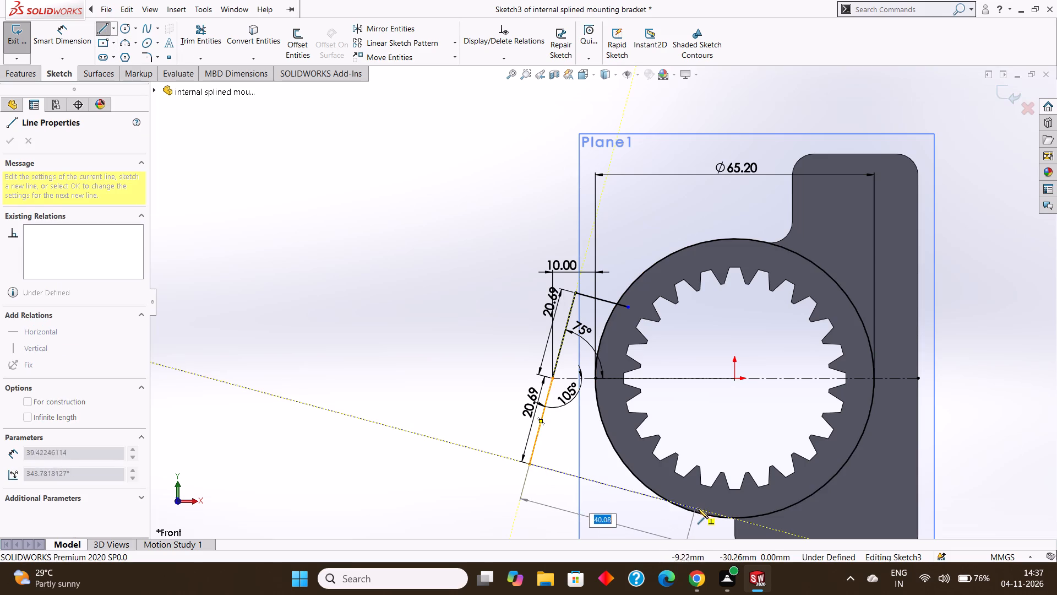
left_click(702, 507)
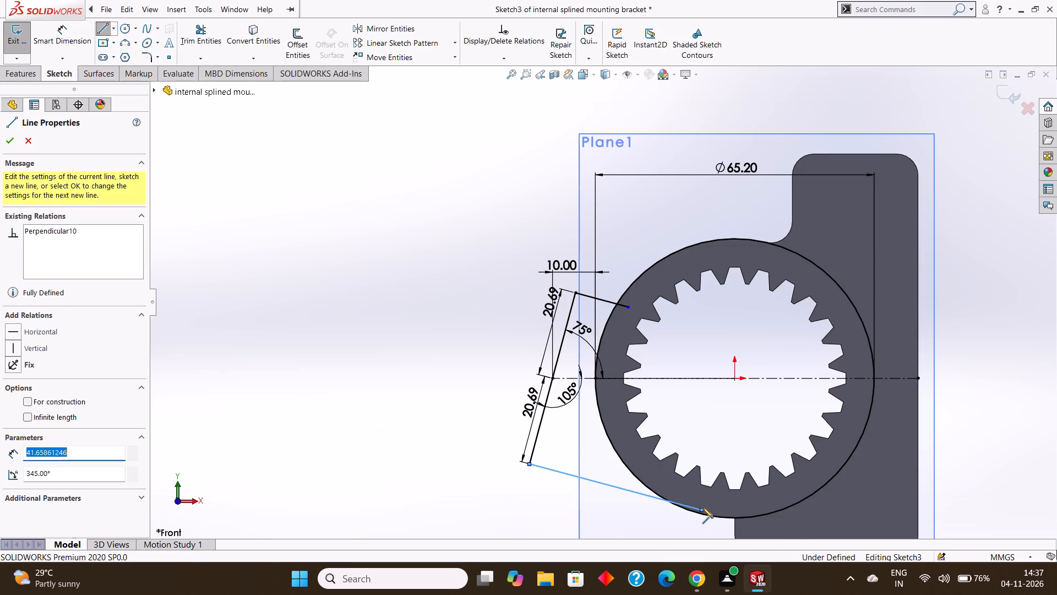
Trim off the ends of the two perpendicular lines that extend inside the 65.20 mm circle.
key("Escape")
key("Escape")
left_click(208, 43)
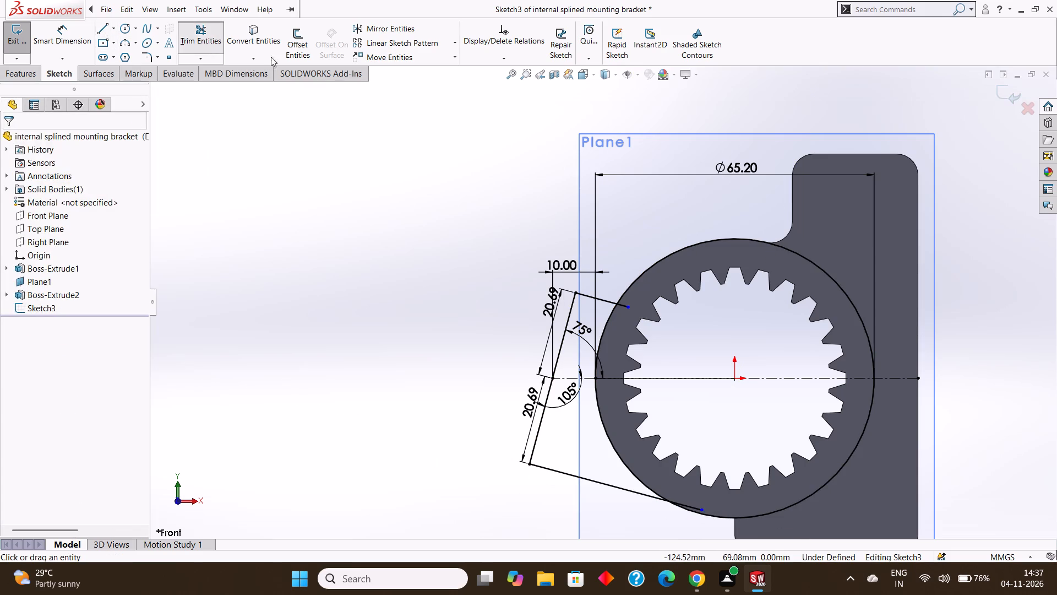
left_click(624, 305)
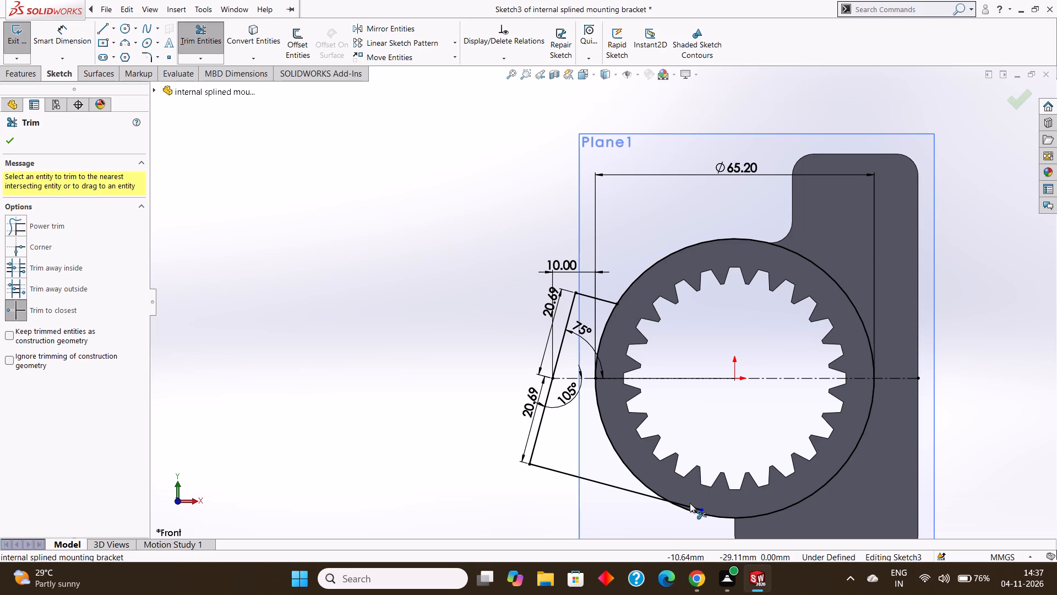
scroll(690, 503, "down", 8)
left_click(646, 426)
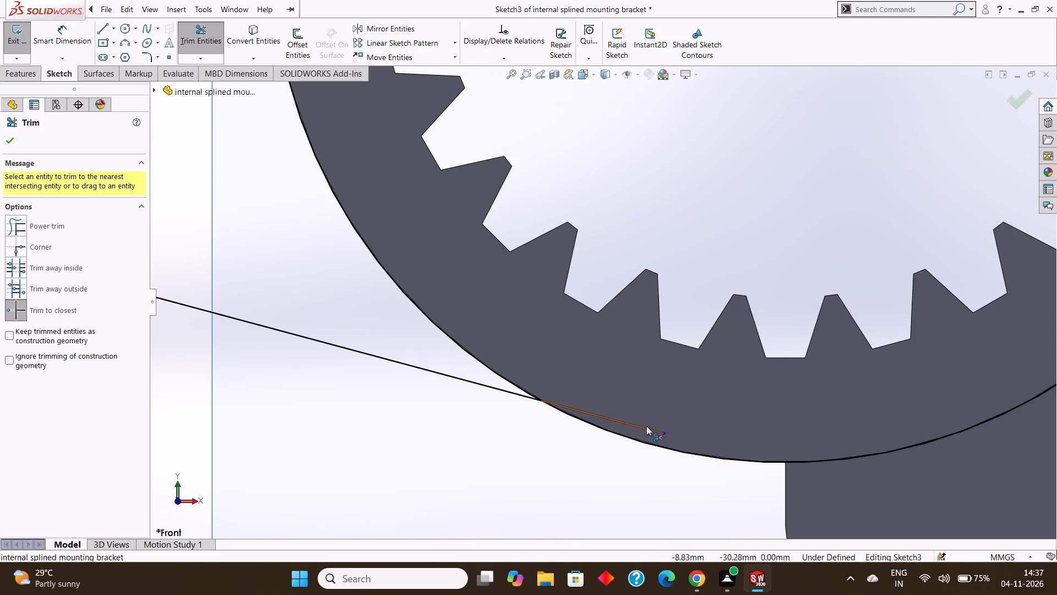
Trim away both slanted 20.69 mm line segments at the arm's outer end.
scroll(646, 426, "up", 8)
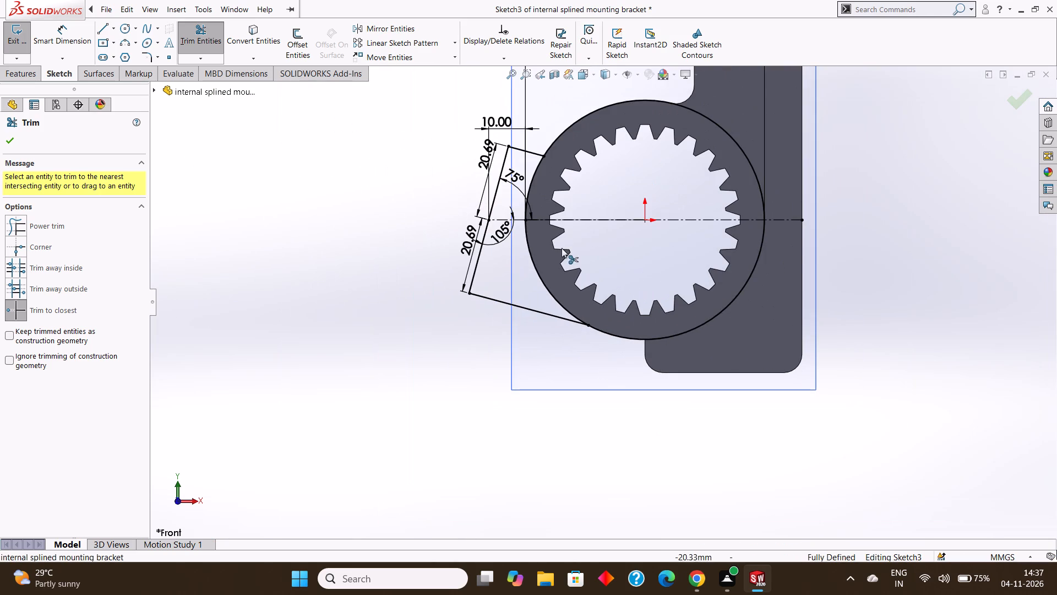
scroll(501, 160, "down", 4)
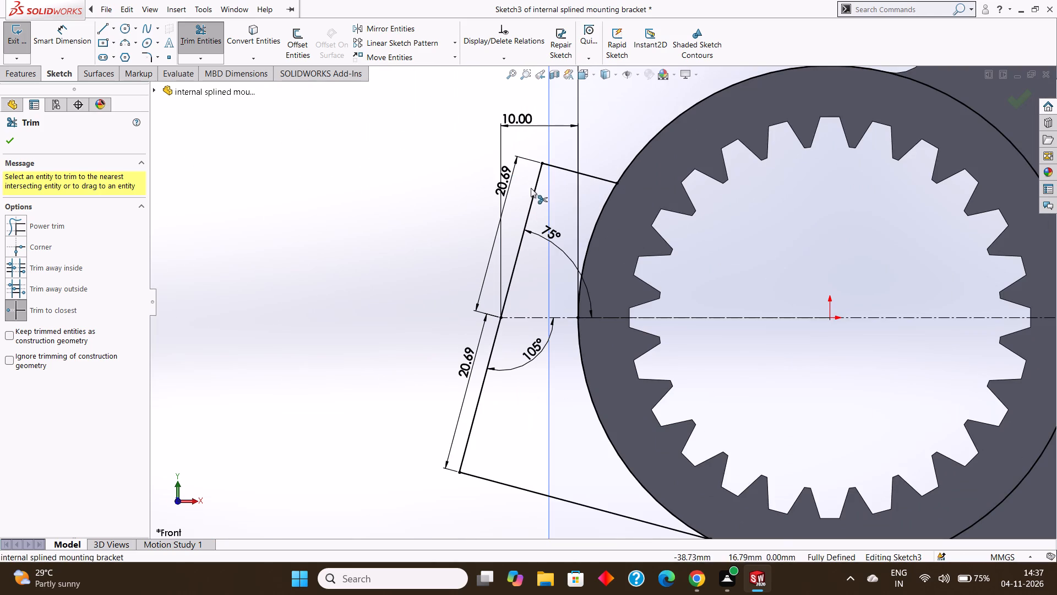
left_click(532, 193)
left_click(497, 338)
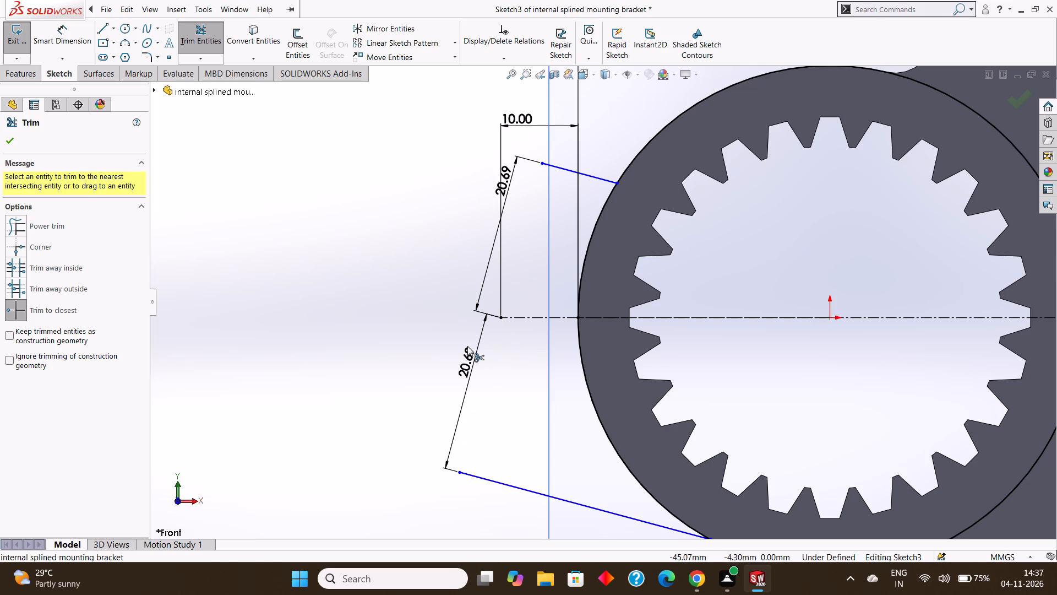
Sketch a single 41.375 mm slanted line joining the outer ends of the upper and lower perpendicular lines.
left_click(105, 25)
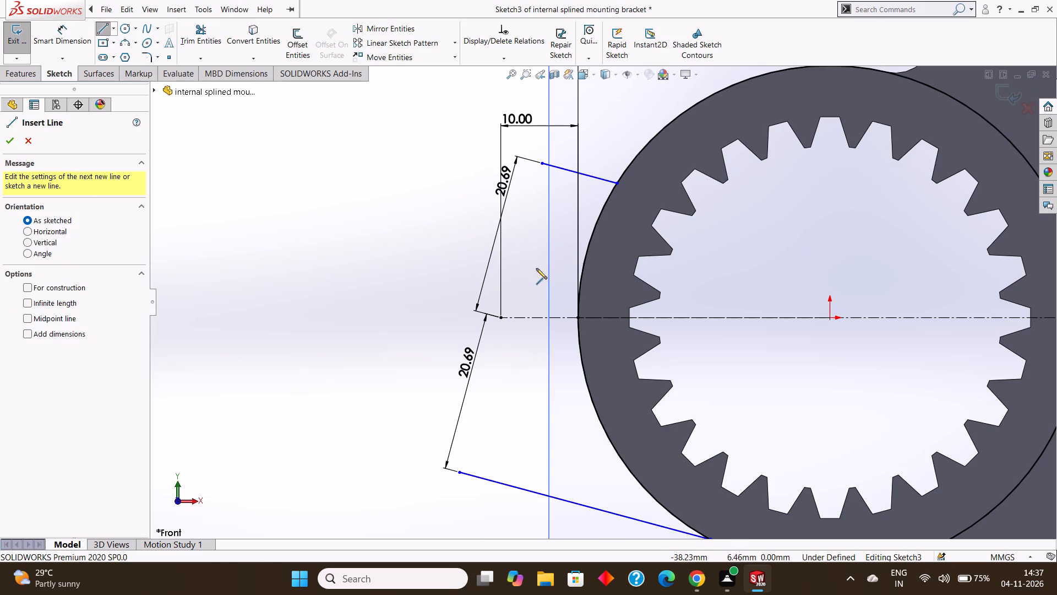
left_click(541, 164)
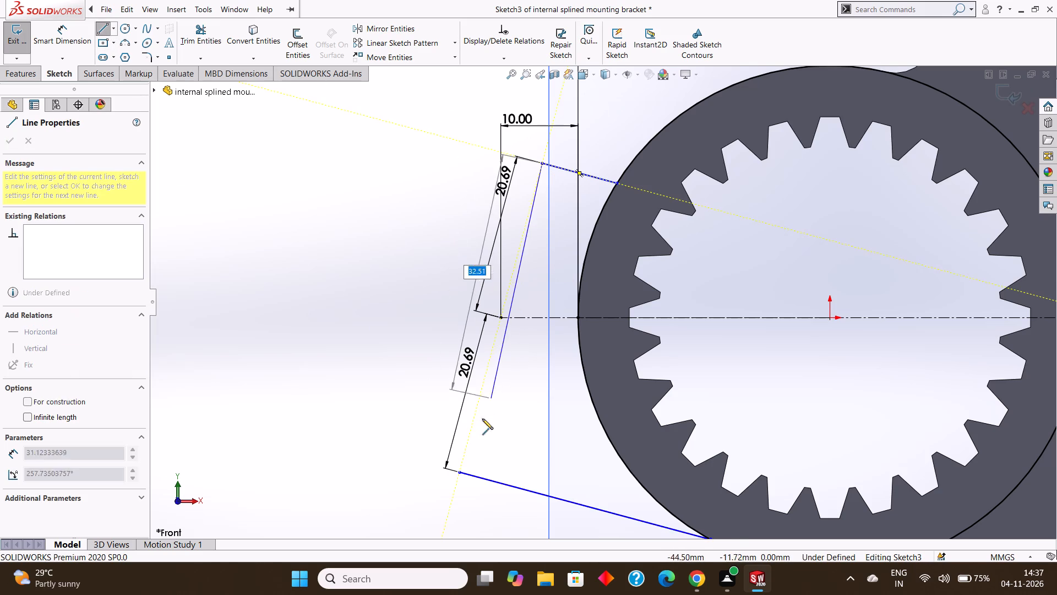
left_click(457, 471)
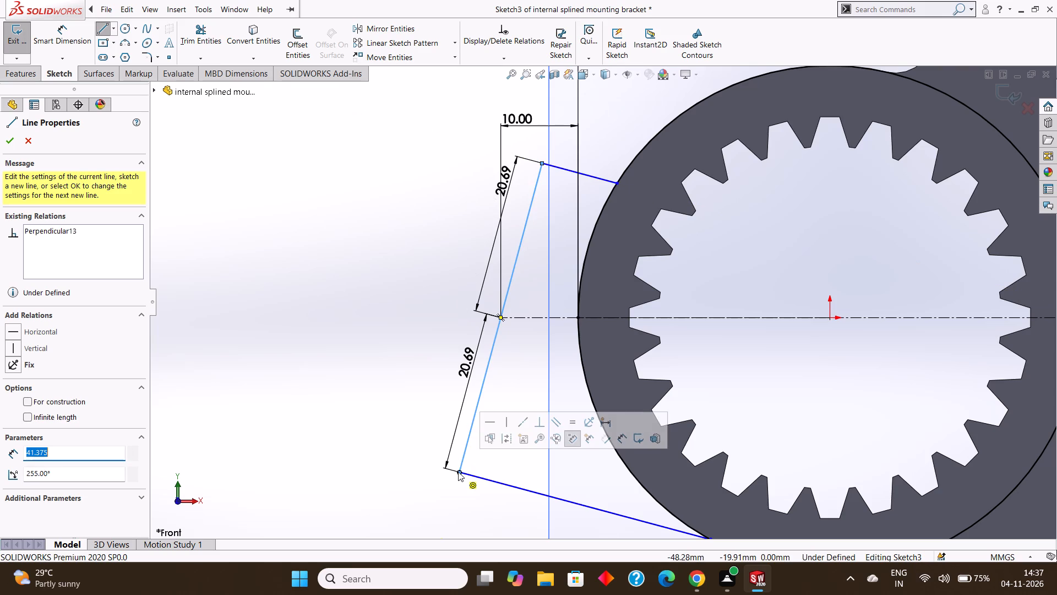
key("Escape")
key("Escape")
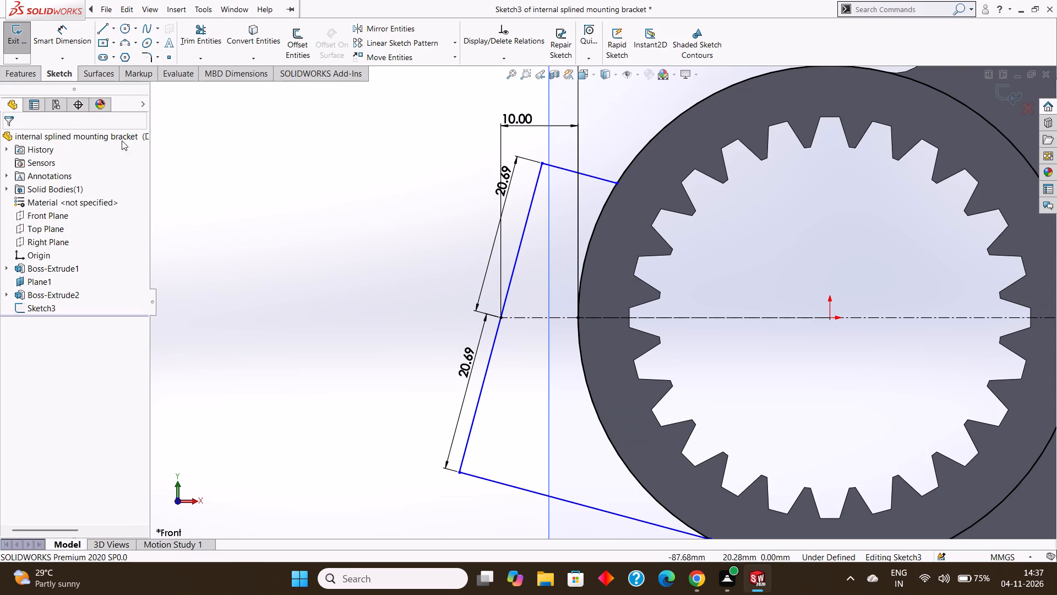
Dimension the upper perpendicular line from the ring centre: horizontally to its outer end and vertically to its end on the circle.
left_click(72, 35)
scroll(756, 352, "up", 1)
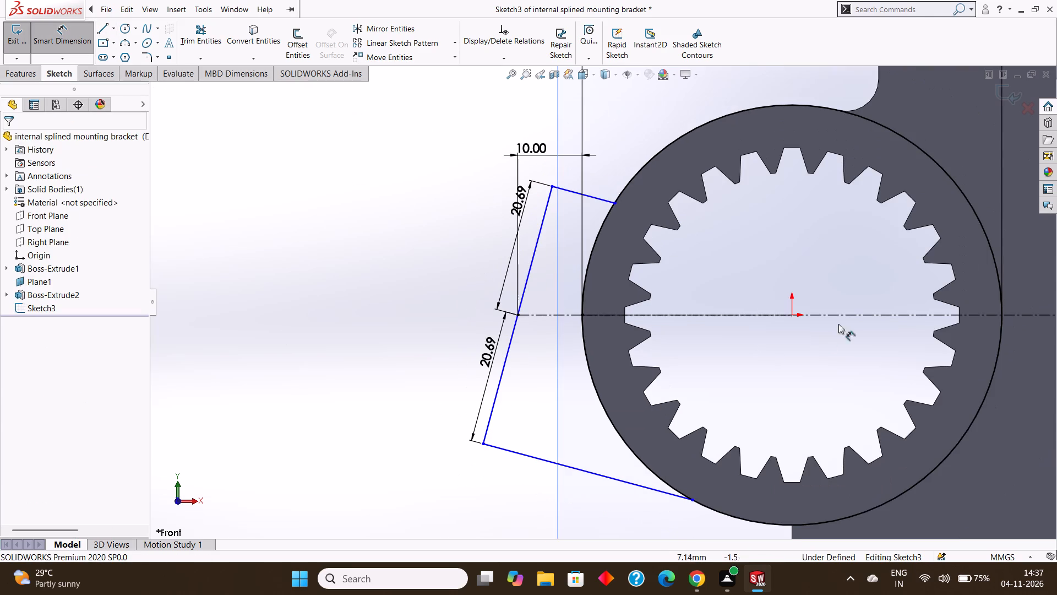
left_click(793, 315)
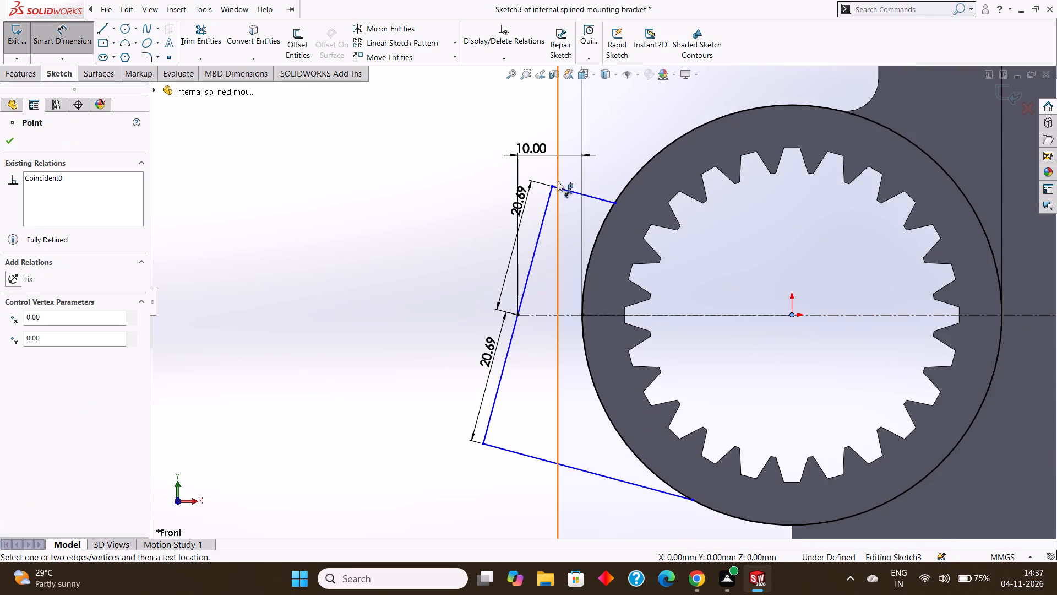
left_click(554, 185)
left_click(625, 111)
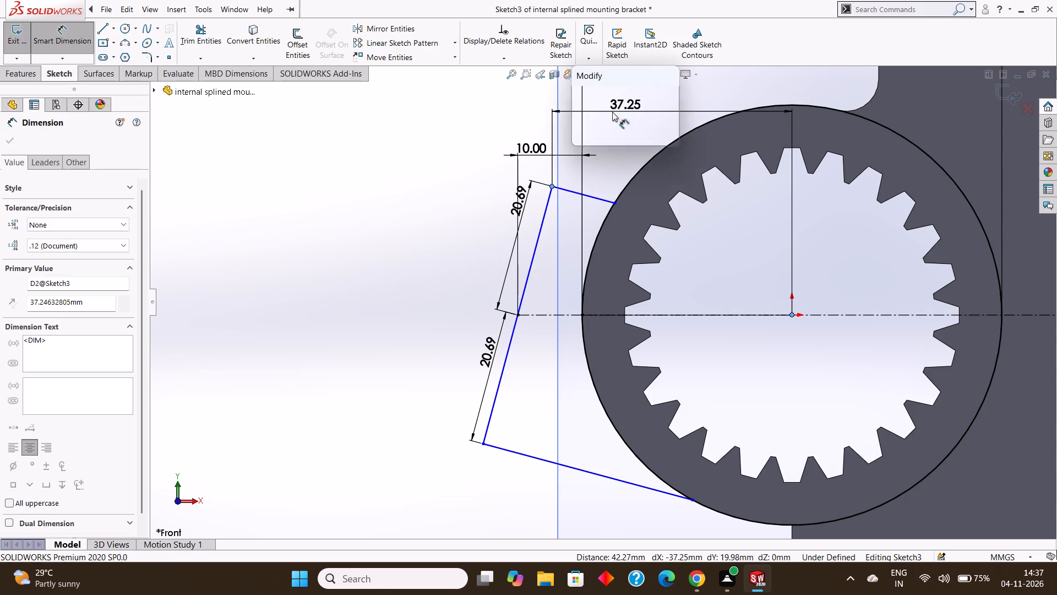
left_click(584, 98)
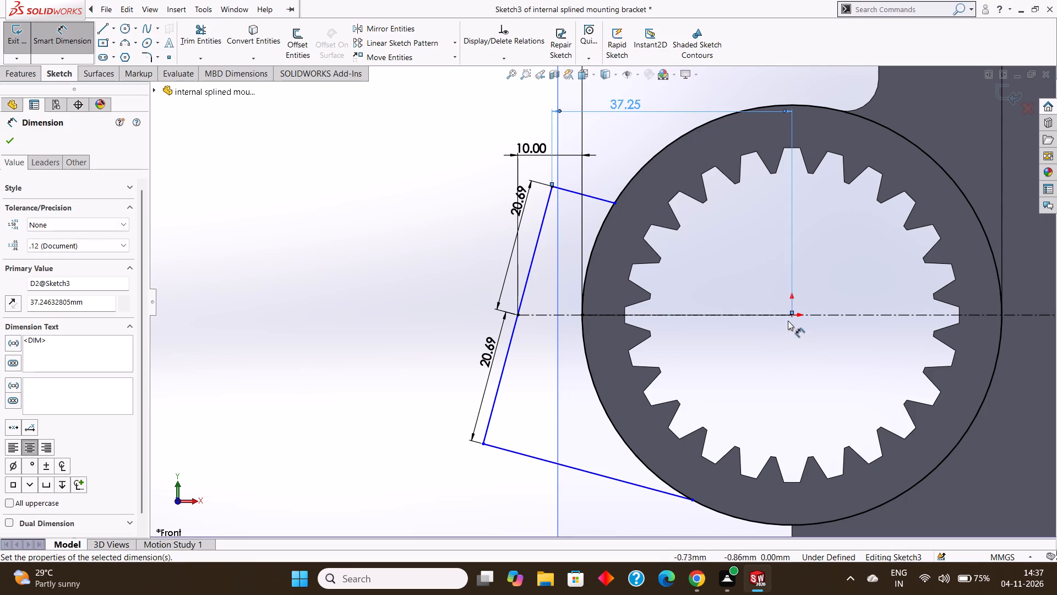
left_click(791, 318)
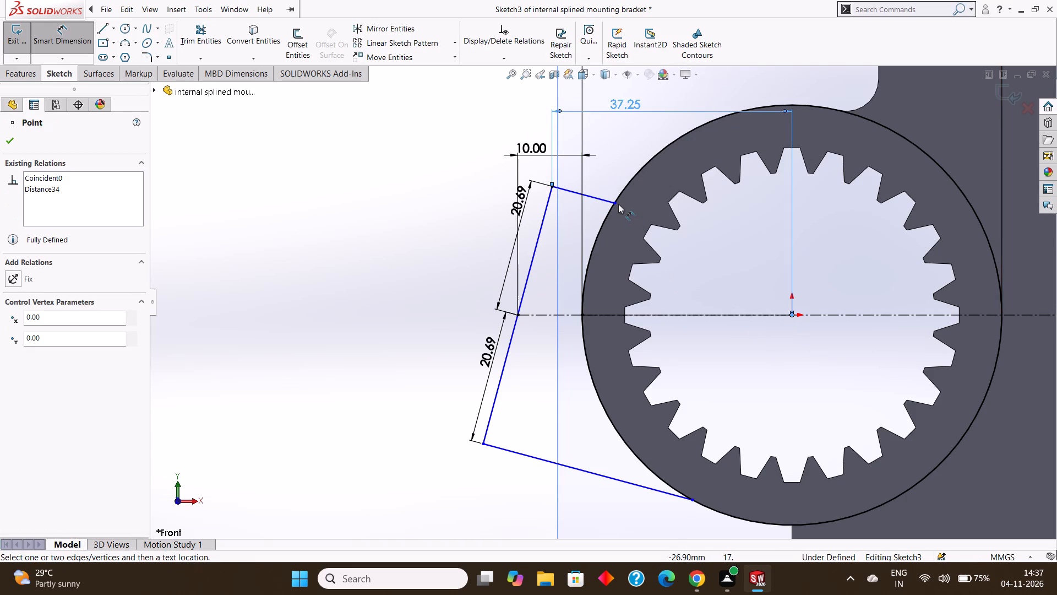
left_click(615, 204)
left_click(443, 241)
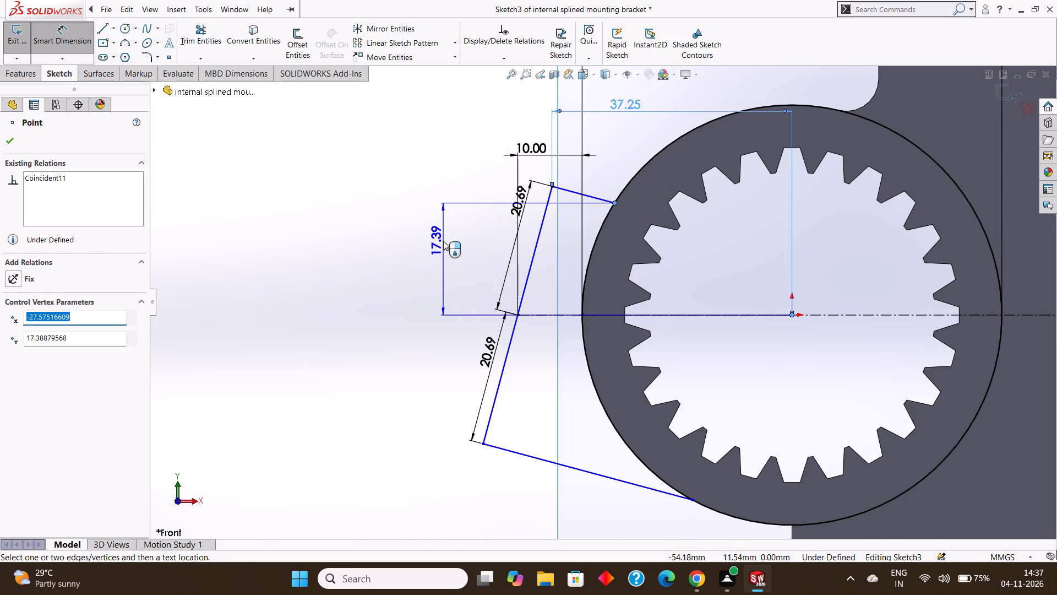
left_click(394, 224)
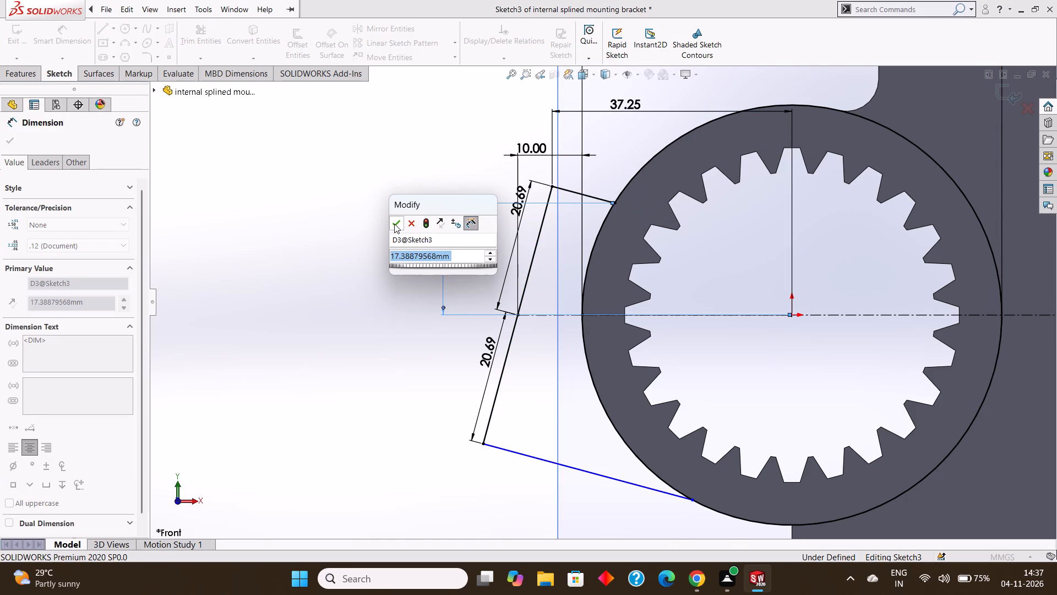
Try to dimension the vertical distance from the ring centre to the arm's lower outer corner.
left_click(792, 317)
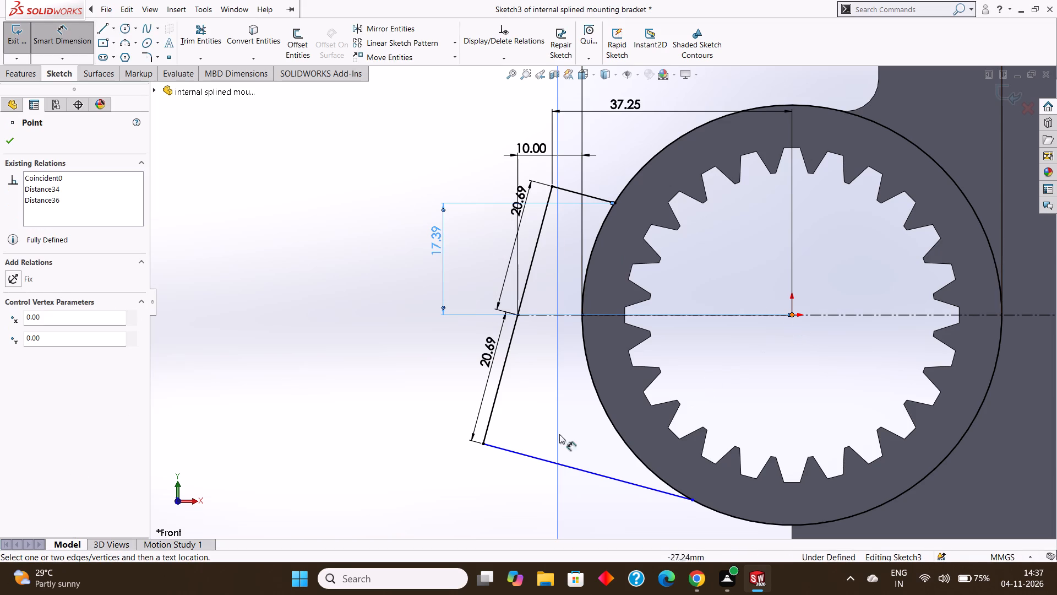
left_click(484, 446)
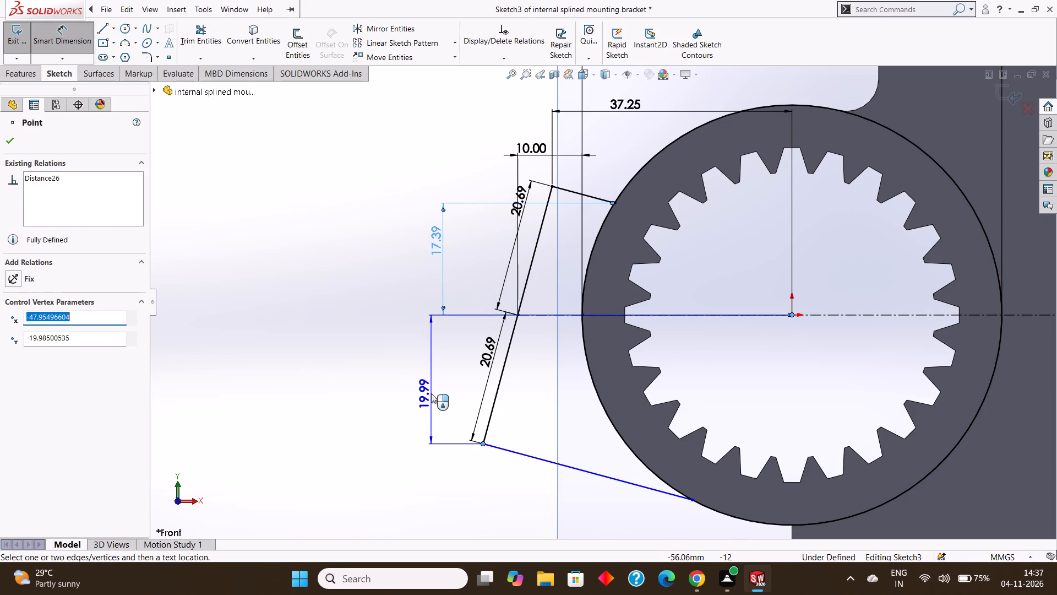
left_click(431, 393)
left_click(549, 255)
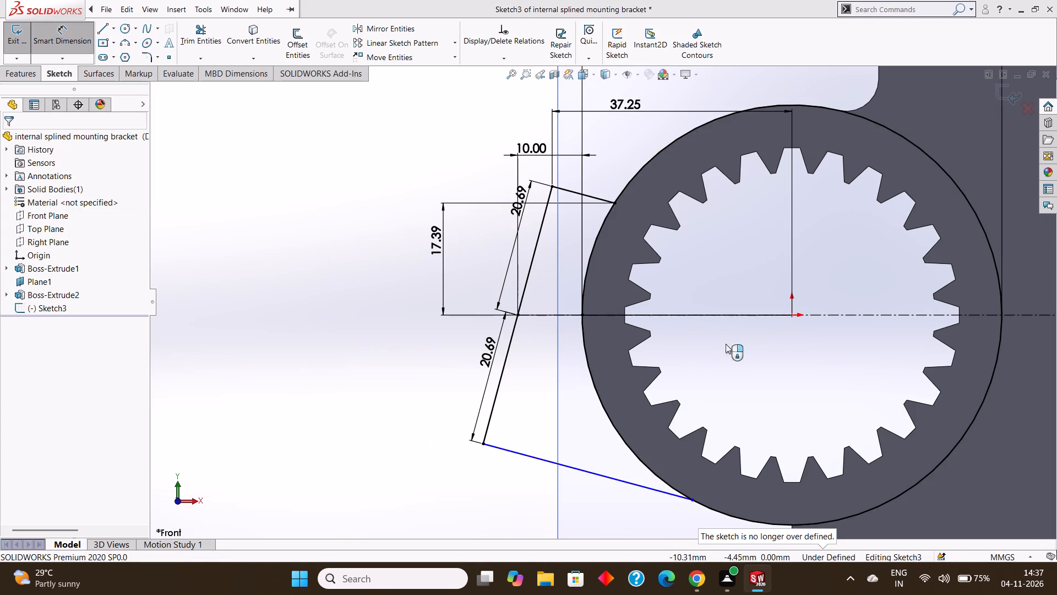
Dimension the horizontal distance from the ring centre to the lower perpendicular line's end on the circle.
left_click(789, 316)
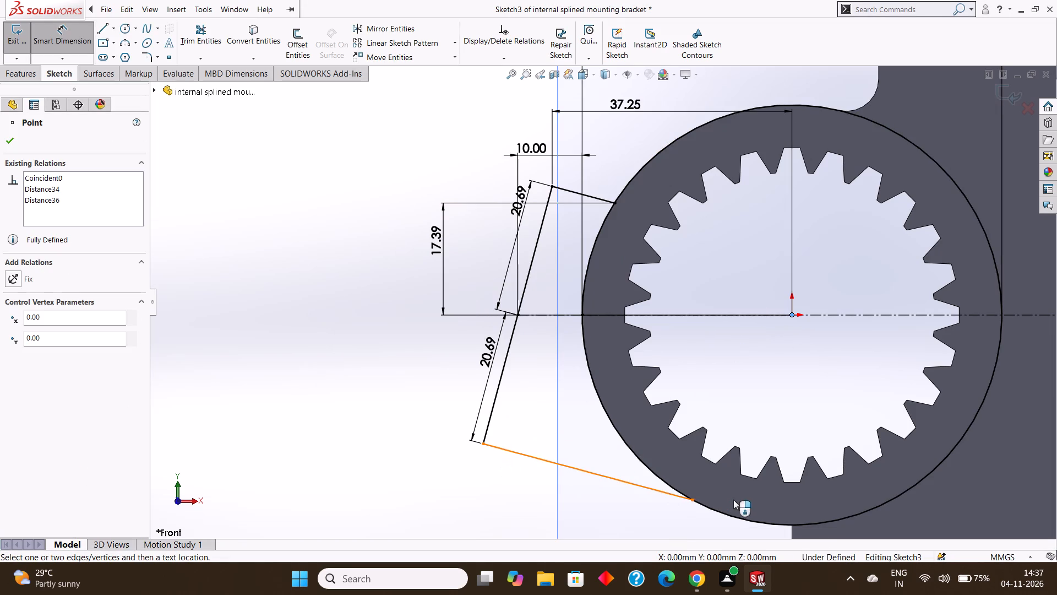
left_click(693, 500)
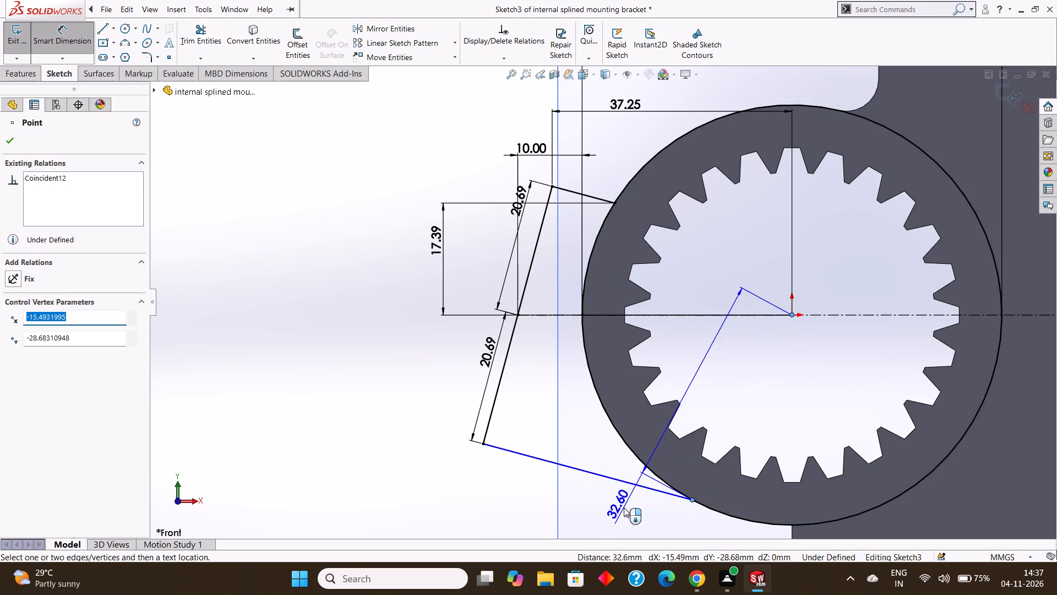
scroll(701, 511, "up", 2)
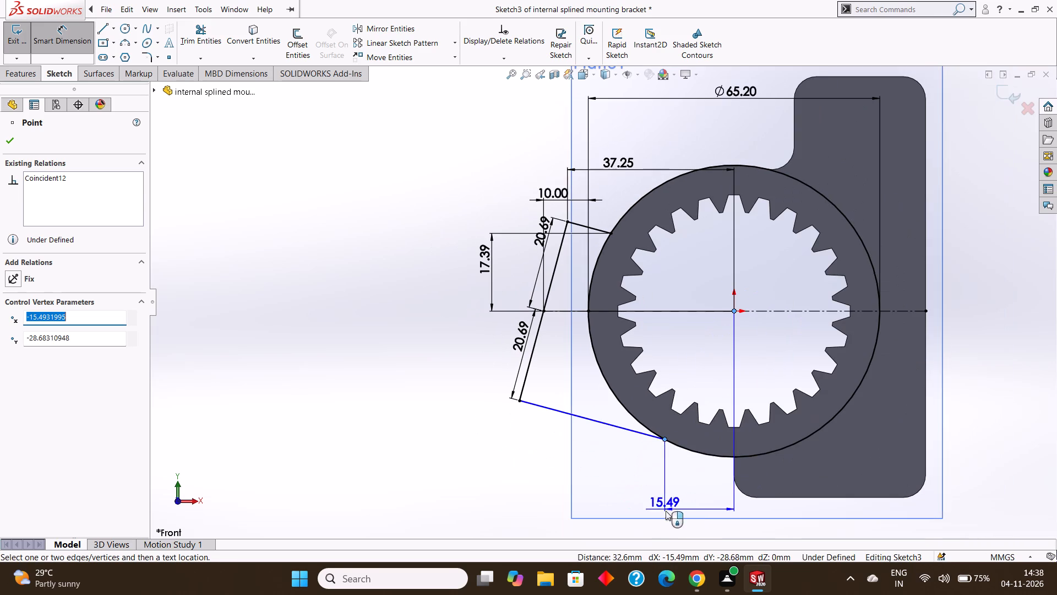
left_click(689, 508)
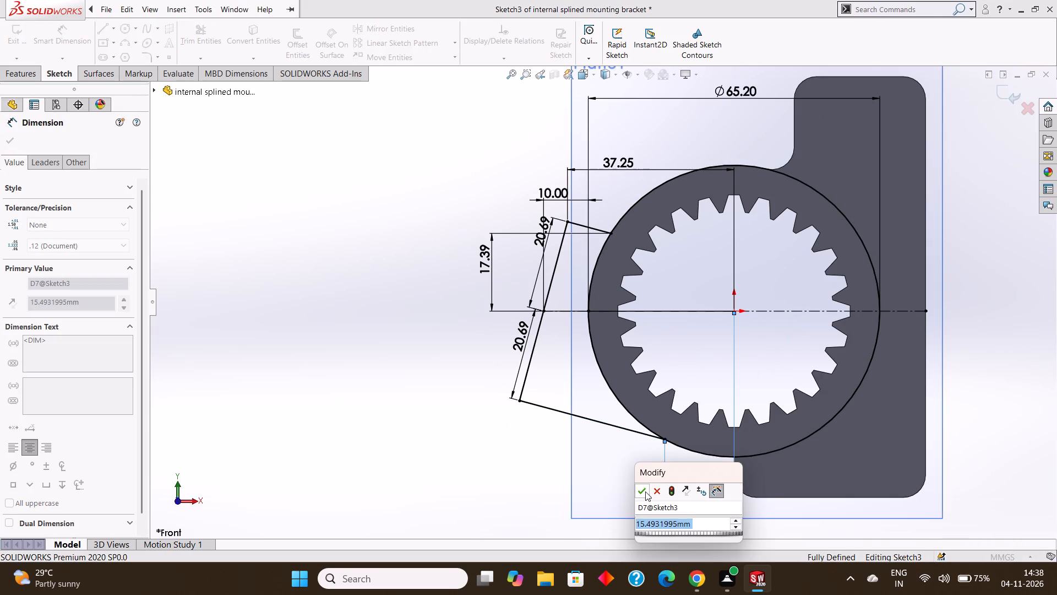
left_click(644, 489)
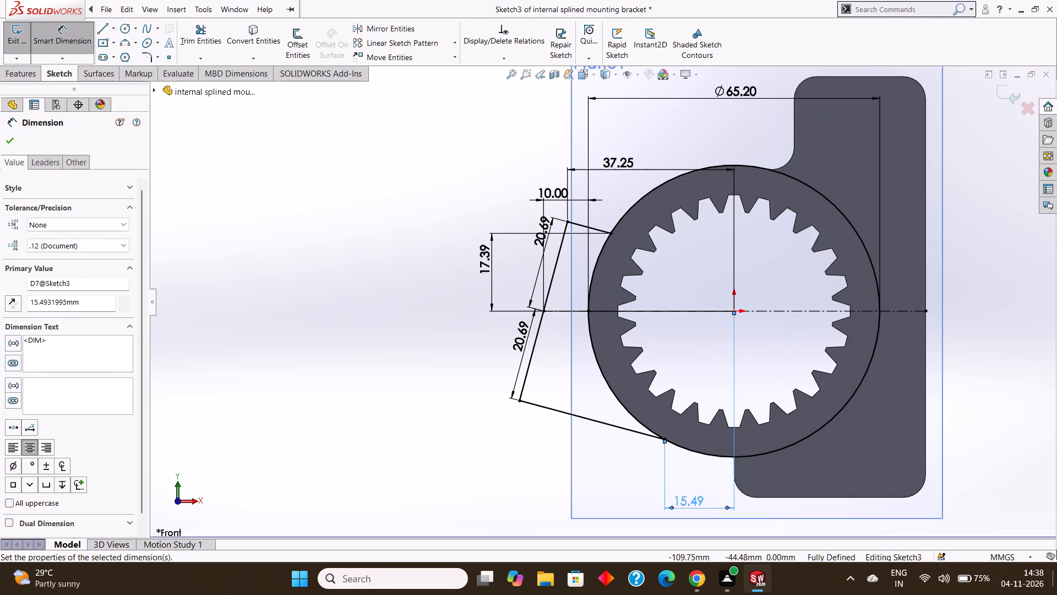
left_click(6, 139)
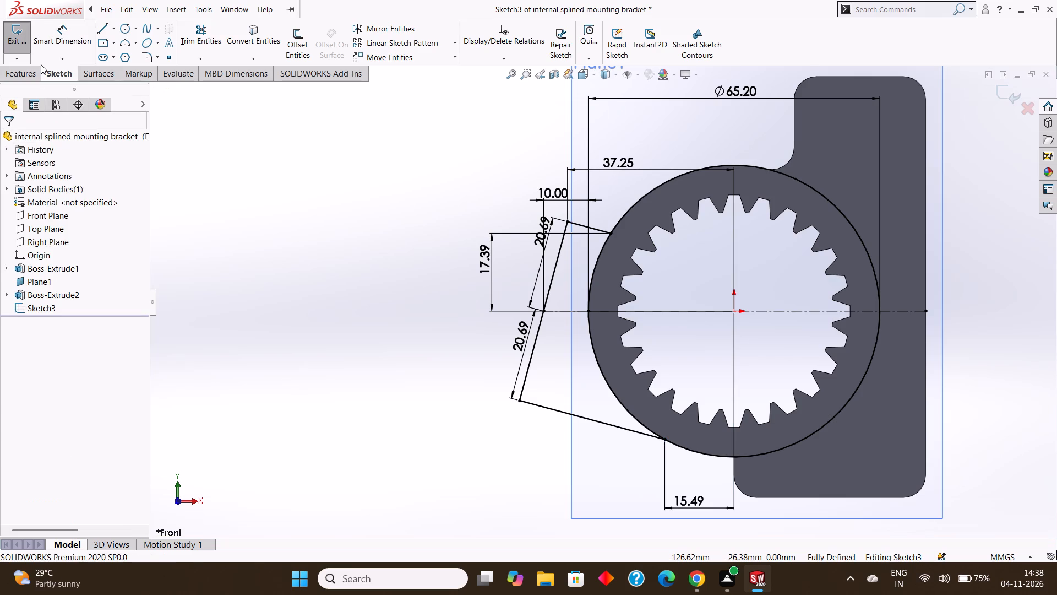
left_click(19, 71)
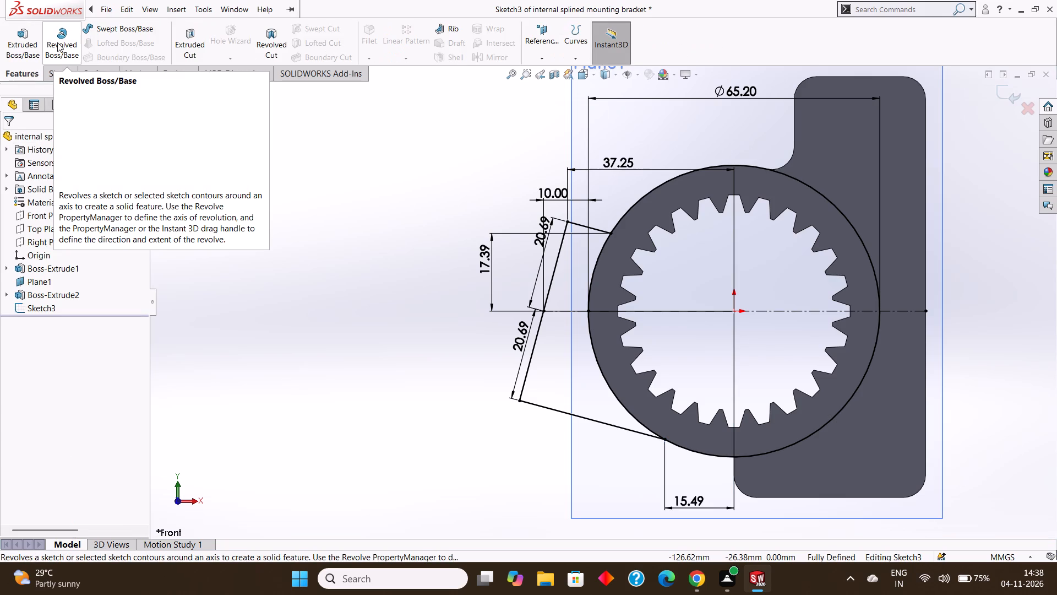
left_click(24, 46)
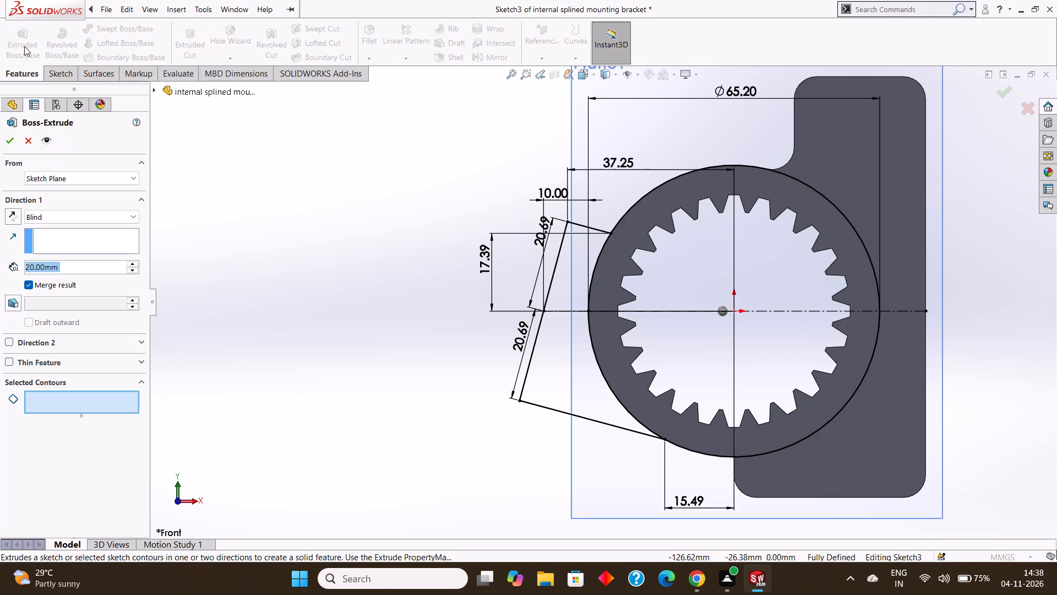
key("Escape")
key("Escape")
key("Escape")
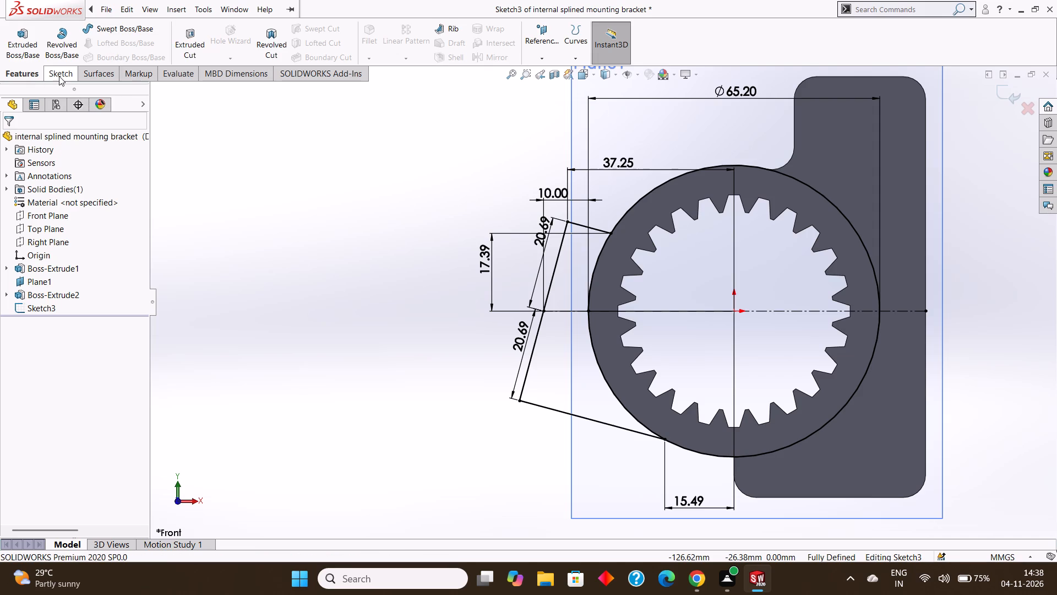
Trim the 65.20 mm circle down to the arc between the arm's upper and lower perpendicular lines.
left_click(59, 76)
left_click(200, 41)
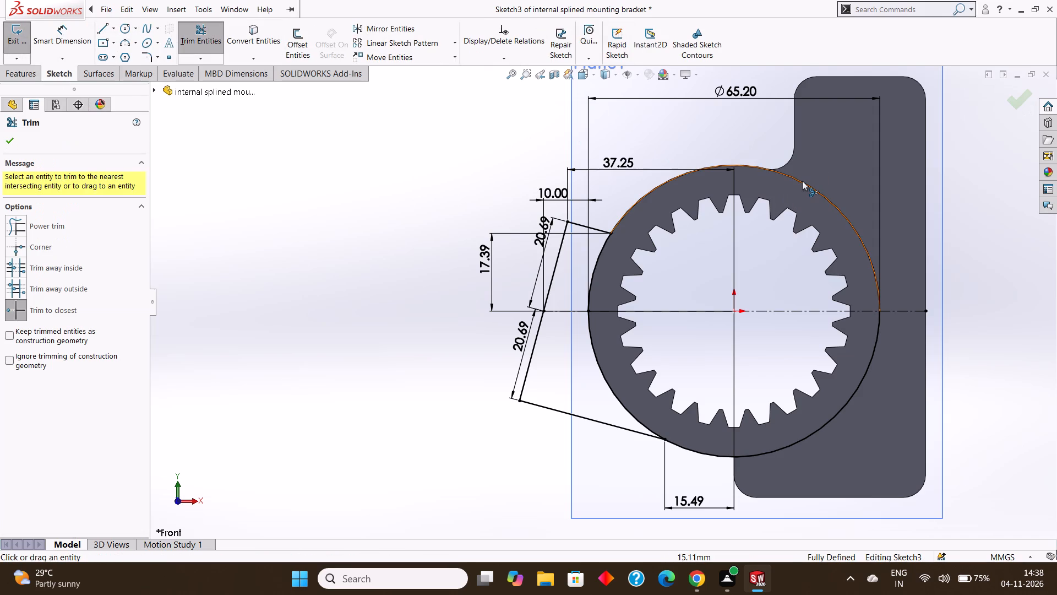
left_click(802, 181)
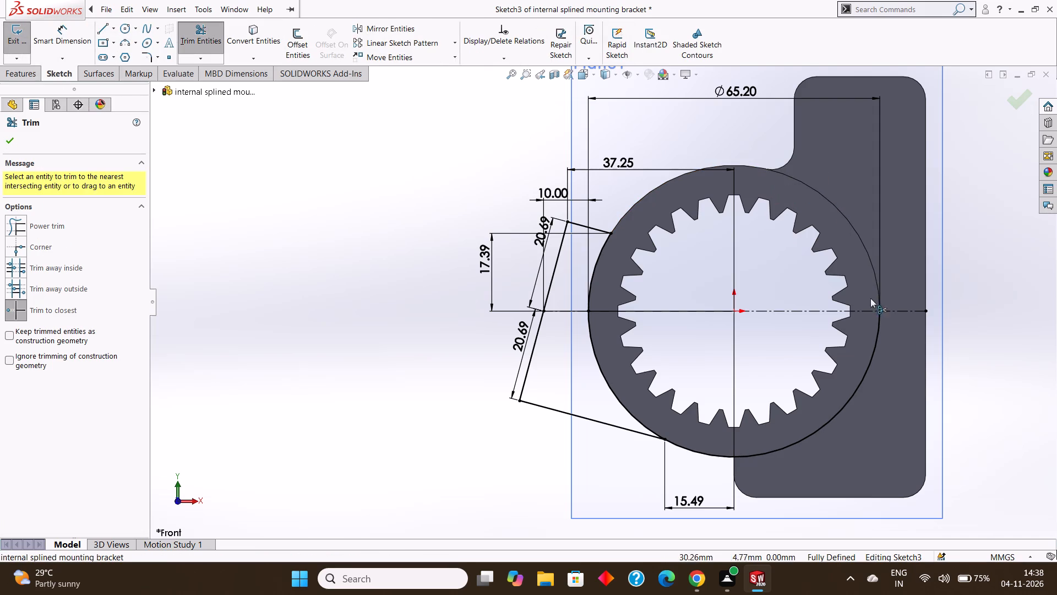
left_click(880, 330)
left_click(867, 269)
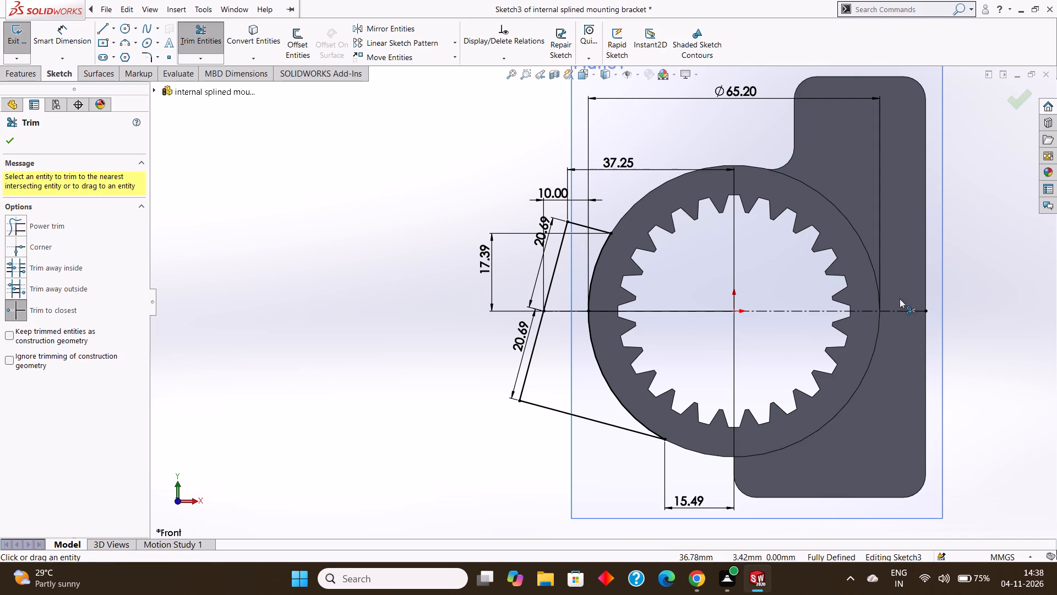
Trim away the horizontal centreline inside and beyond the ring, keeping only the stretch between the slanted line and the arc.
left_click(901, 311)
left_click(698, 312)
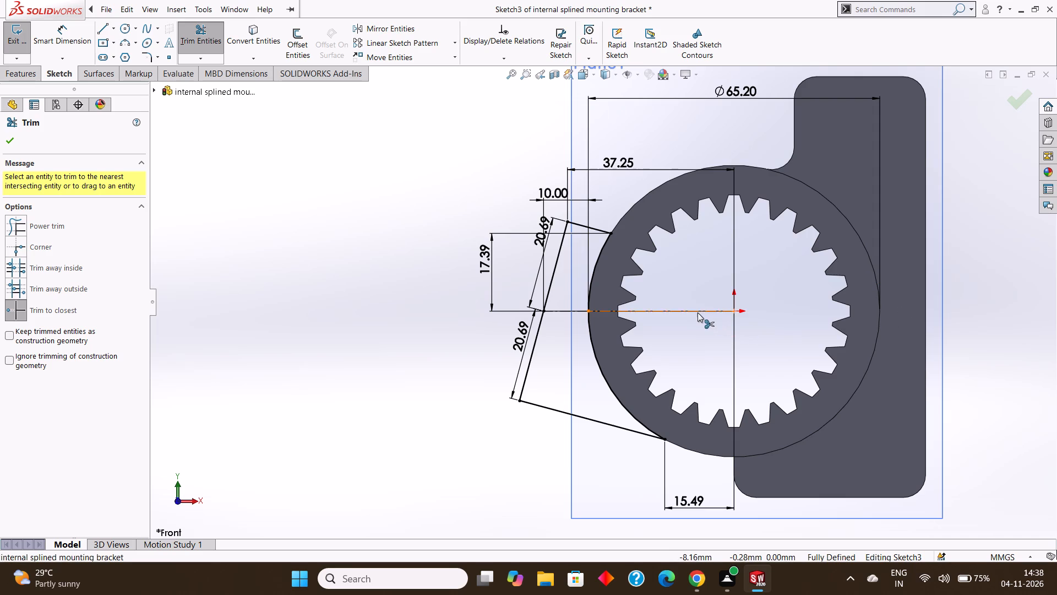
left_click(677, 311)
scroll(658, 301, "up", 1)
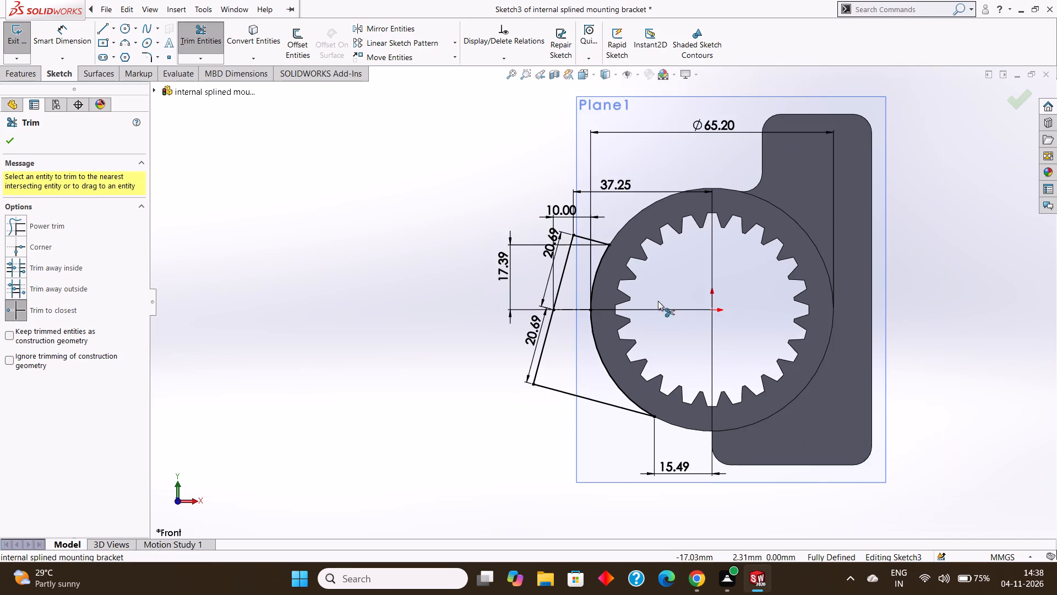
scroll(633, 297, "down", 3)
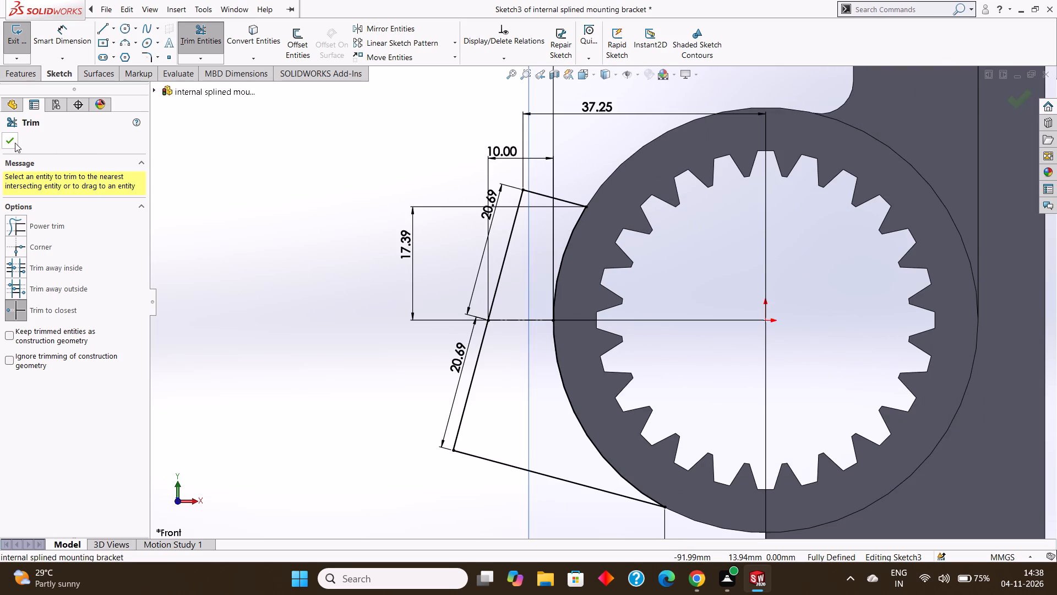
Extrude the closed slanted arm profile 20 mm from its mid plane, merged with the ring body.
left_click(15, 143)
left_click(28, 73)
left_click(36, 52)
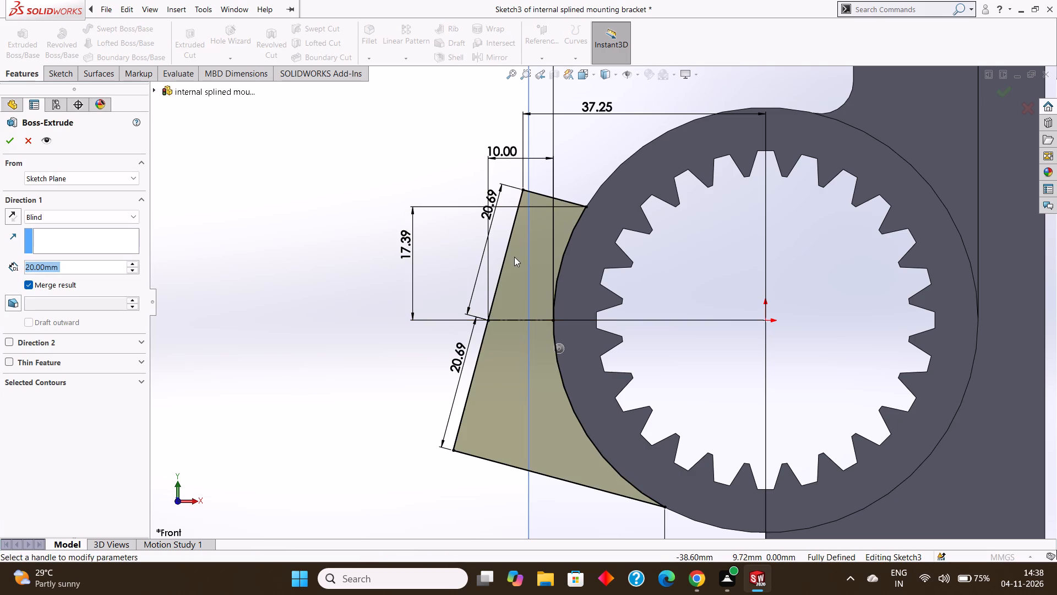
scroll(514, 257, "up", 2)
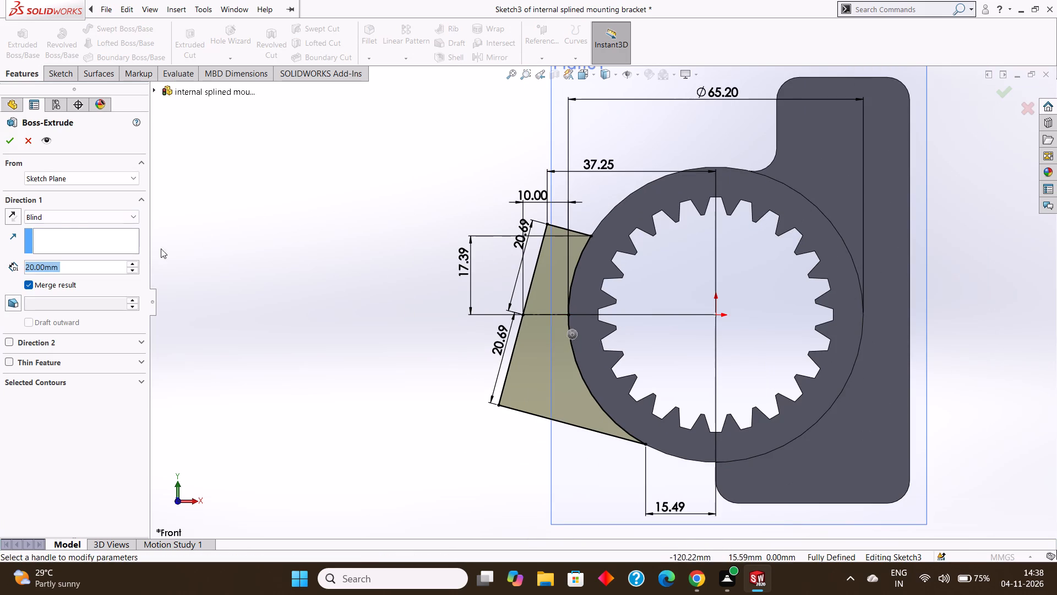
middle_click_drag(336, 218, 416, 249)
scroll(417, 249, "down", 1)
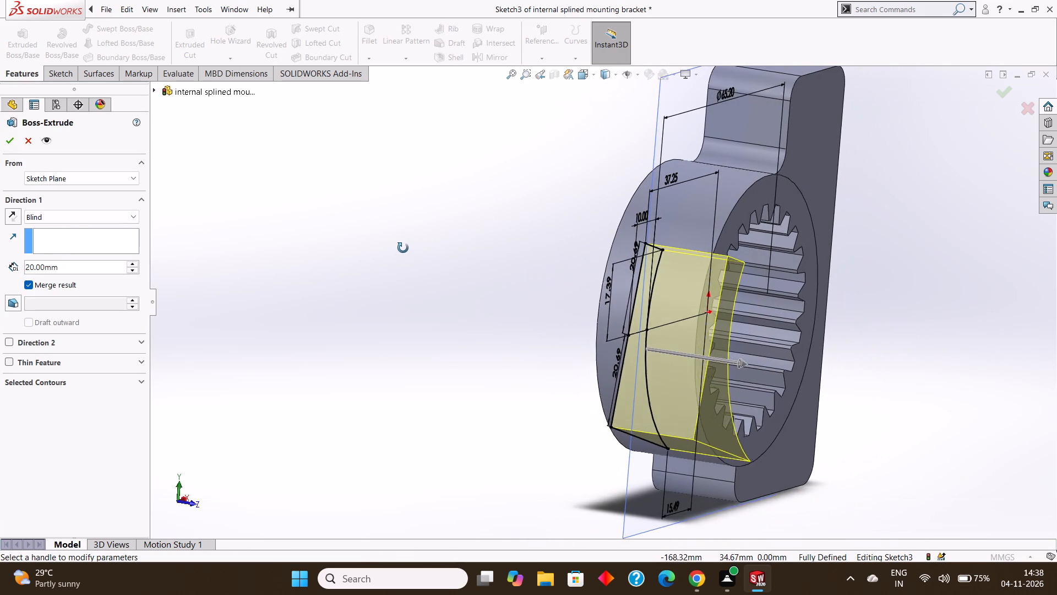
left_click(88, 216)
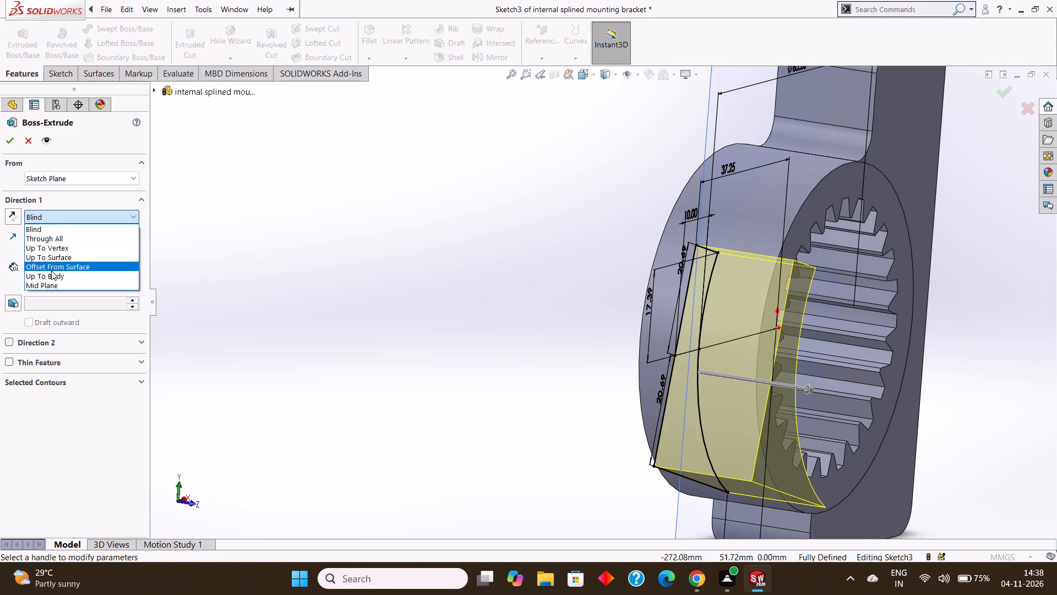
left_click(53, 283)
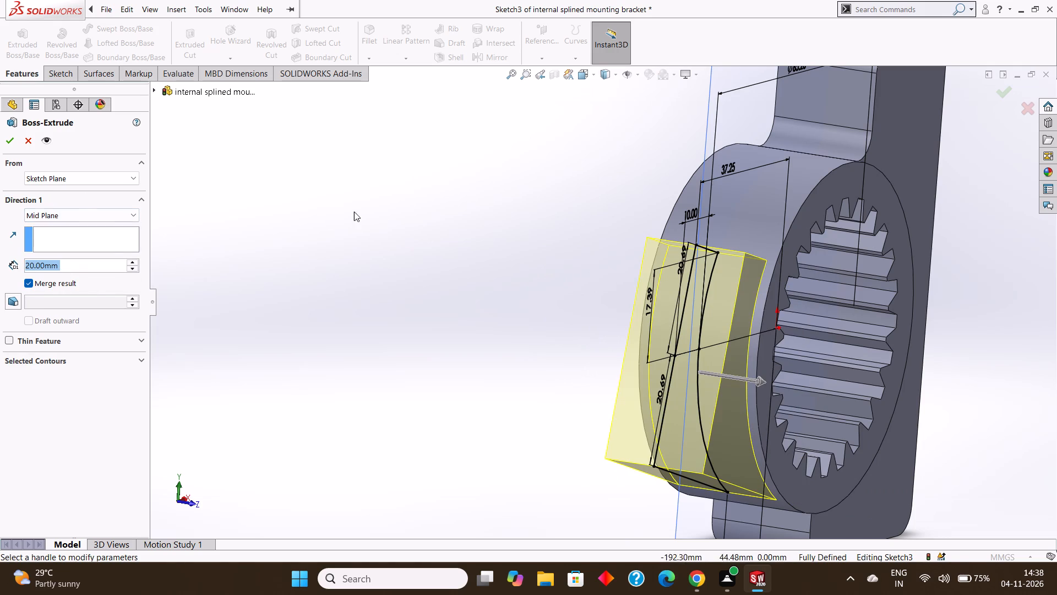
middle_click_drag(382, 212, 360, 171)
middle_click_drag(448, 242, 431, 217)
middle_click_drag(441, 227, 435, 228)
left_click(7, 137)
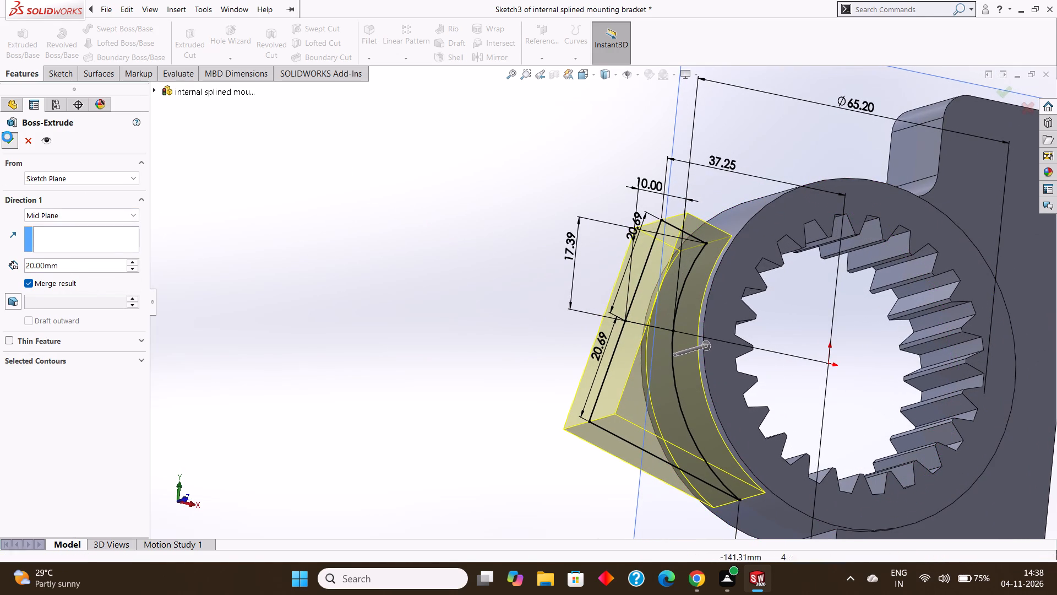
left_click(371, 180)
Examine the extruded arm and how it meets the ring from several angles.
middle_click_drag(372, 180, 407, 241)
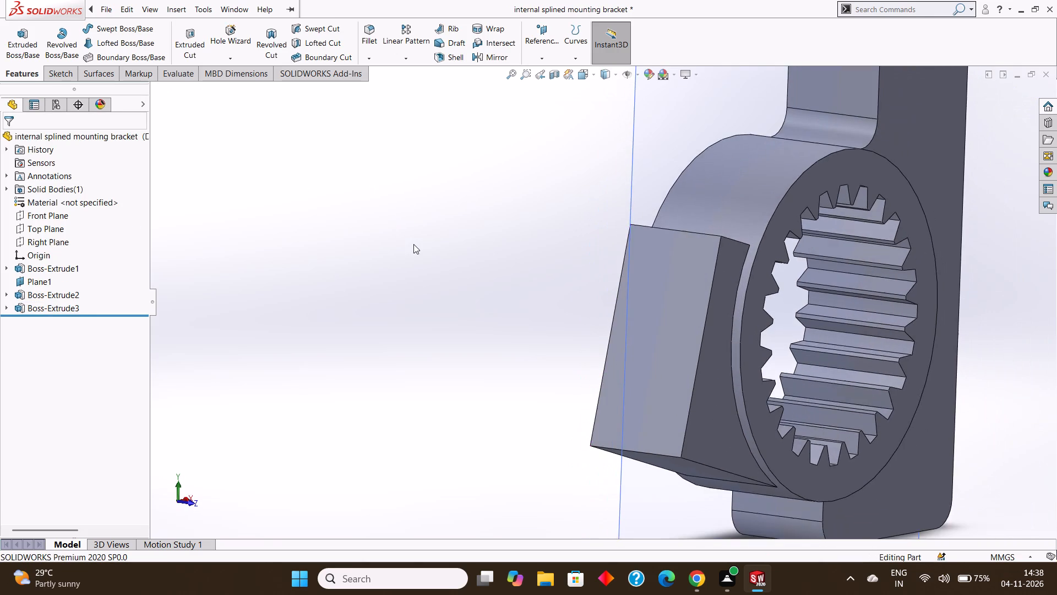
scroll(415, 245, "up", 2)
middle_click_drag(416, 246, 396, 218)
middle_click_drag(431, 231, 411, 224)
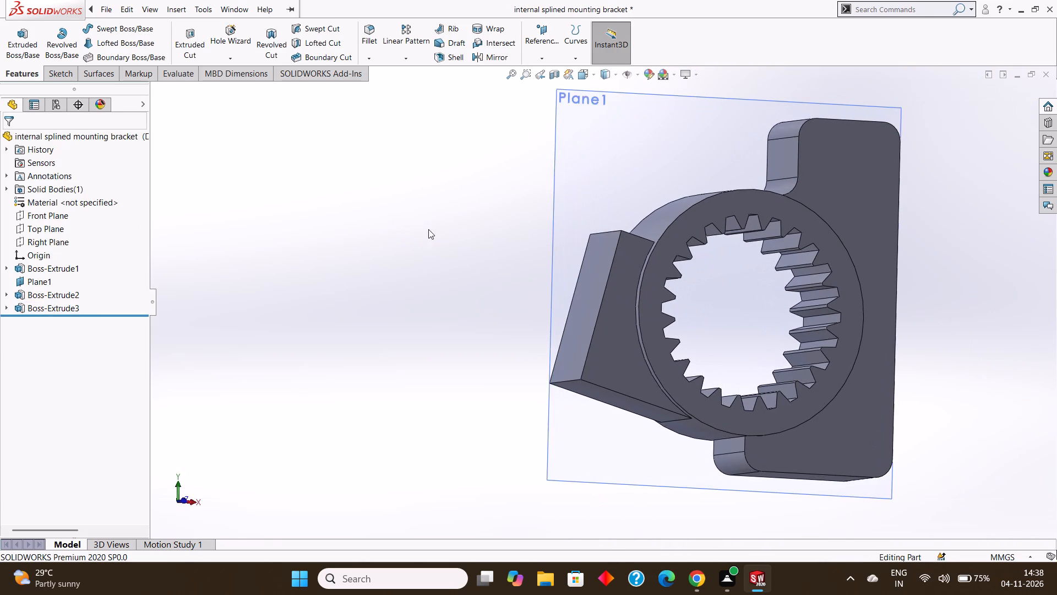
middle_click_drag(428, 229, 407, 219)
middle_click_drag(443, 229, 450, 263)
middle_click_drag(456, 217, 461, 223)
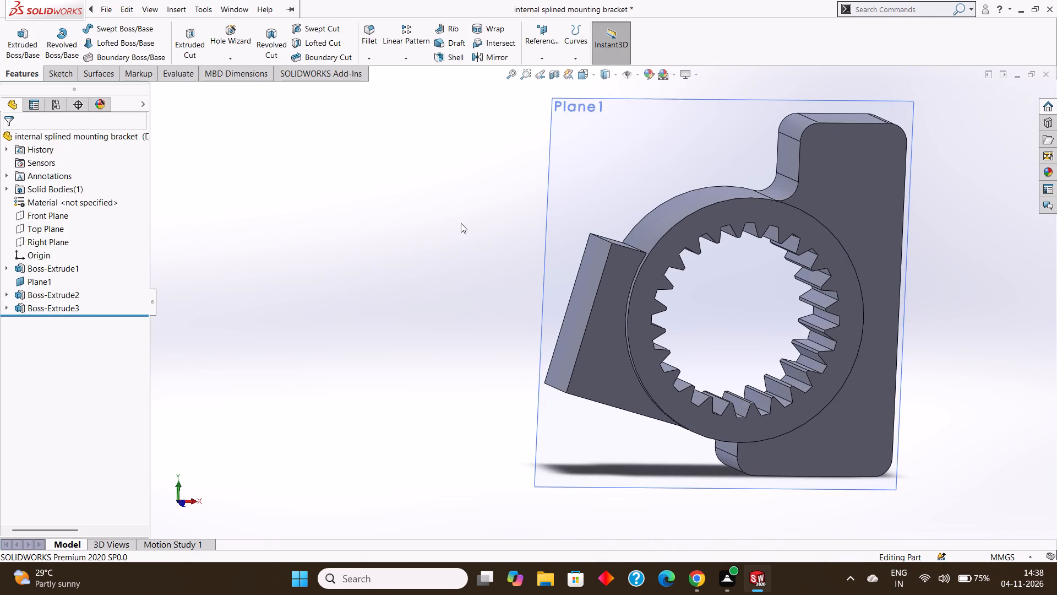
middle_click_drag(461, 223, 454, 217)
middle_click(454, 217)
middle_click_drag(454, 213, 453, 203)
middle_click_drag(453, 203, 461, 225)
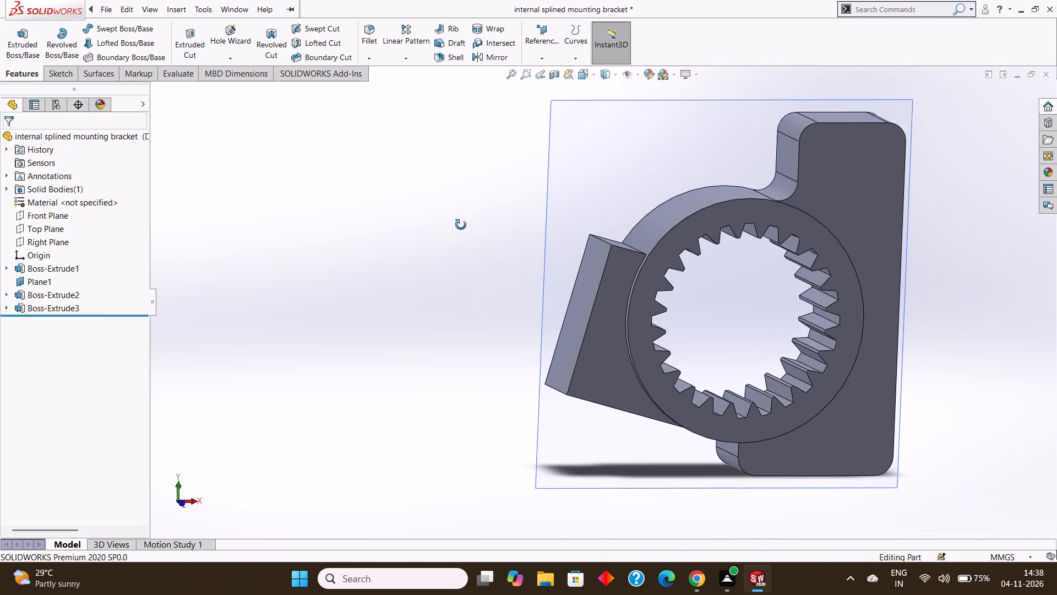
middle_click_drag(461, 225, 455, 221)
middle_click_drag(453, 219, 446, 208)
scroll(446, 208, "up", 1)
middle_click_drag(446, 208, 445, 217)
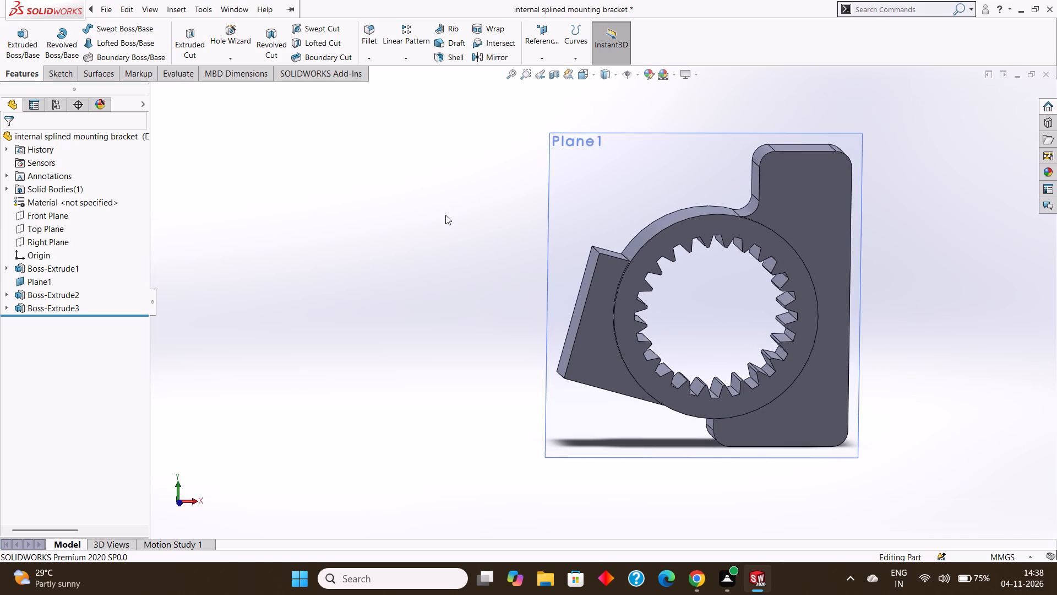
middle_click(445, 215)
middle_click(442, 208)
middle_click(442, 208)
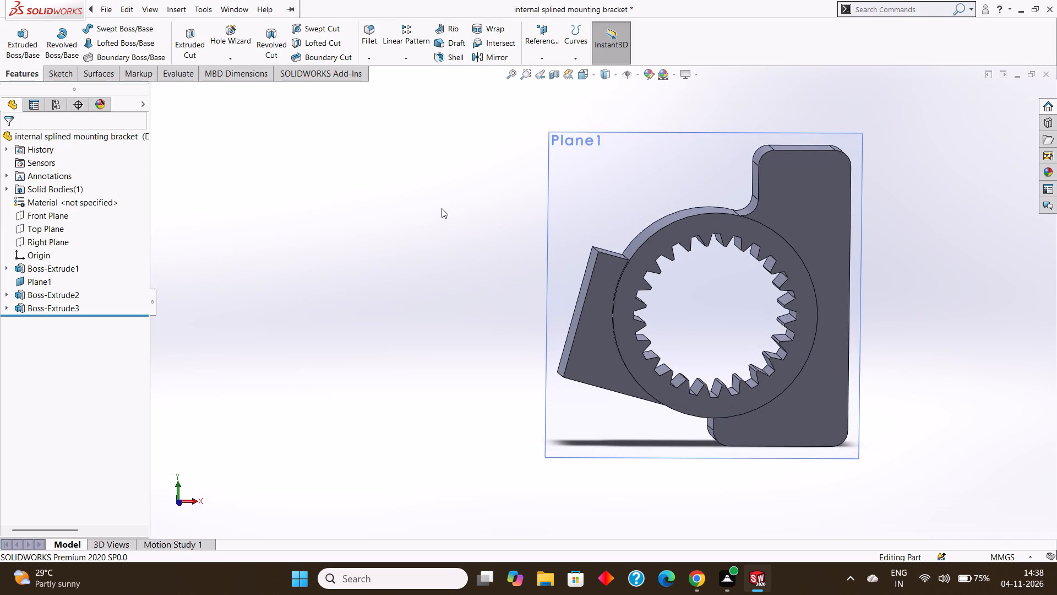
middle_click(442, 209)
Start a sketch on Plane1 and draw a 5 mm radius circle in the upper lug, aligned below its top edge's midpoint.
left_click(663, 166)
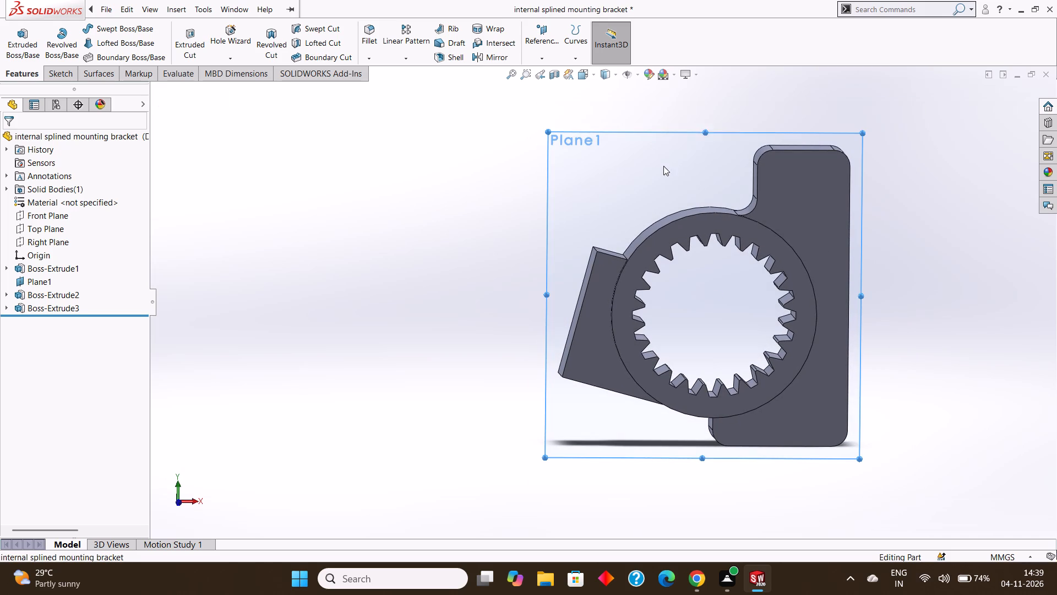
middle_click_drag(729, 157, 705, 183)
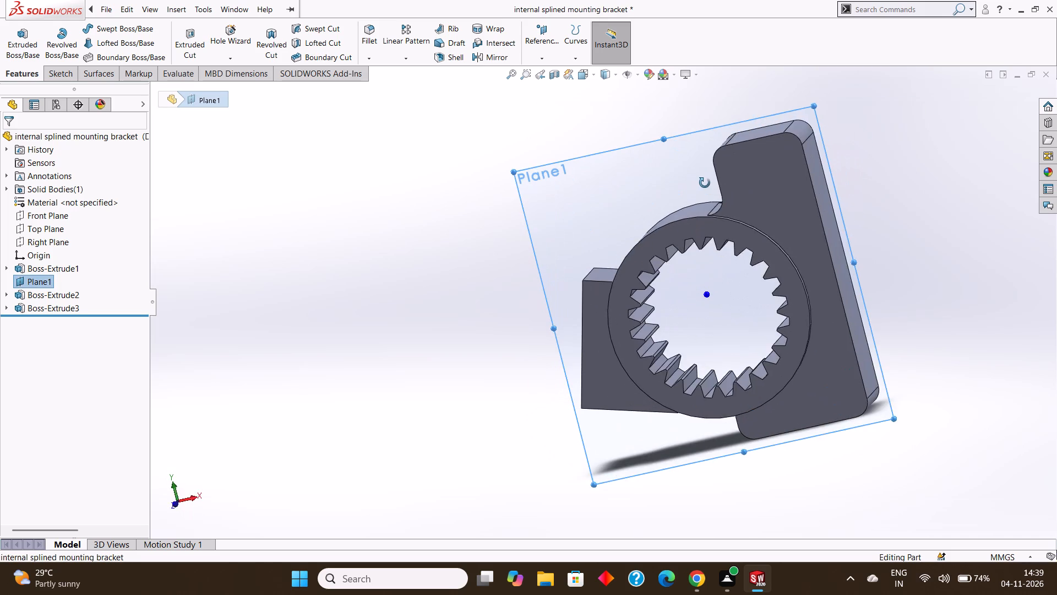
middle_click_drag(705, 183, 716, 202)
scroll(718, 206, "down", 1)
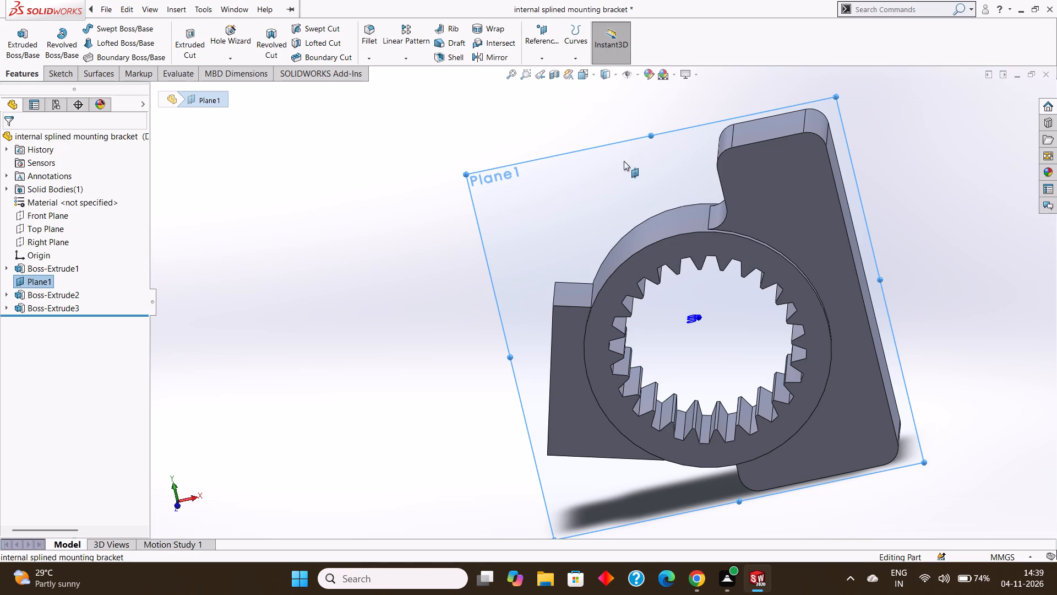
left_click(624, 161)
left_click(668, 130)
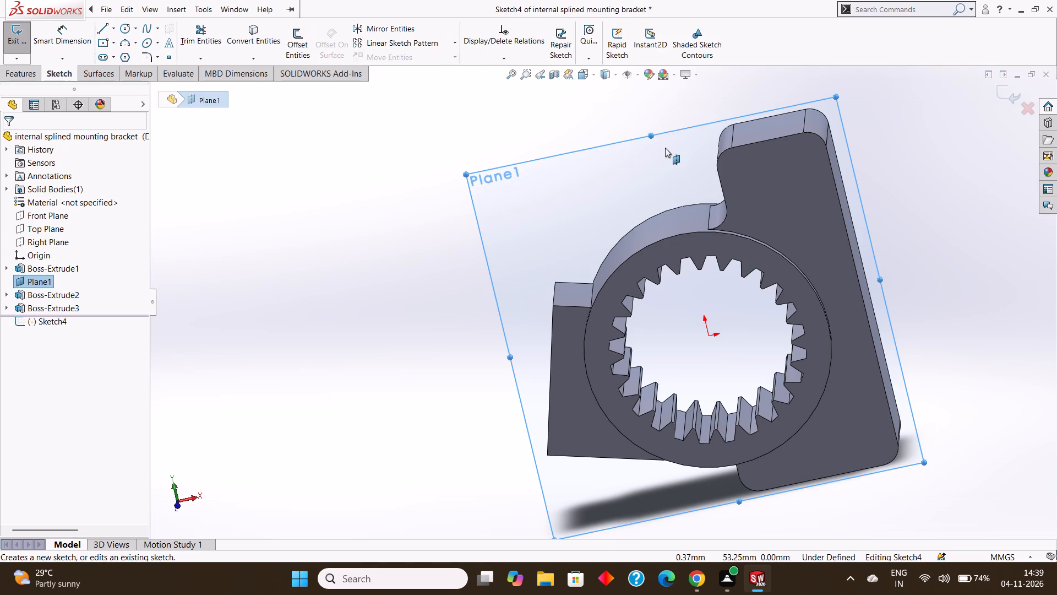
key("ctrl+8")
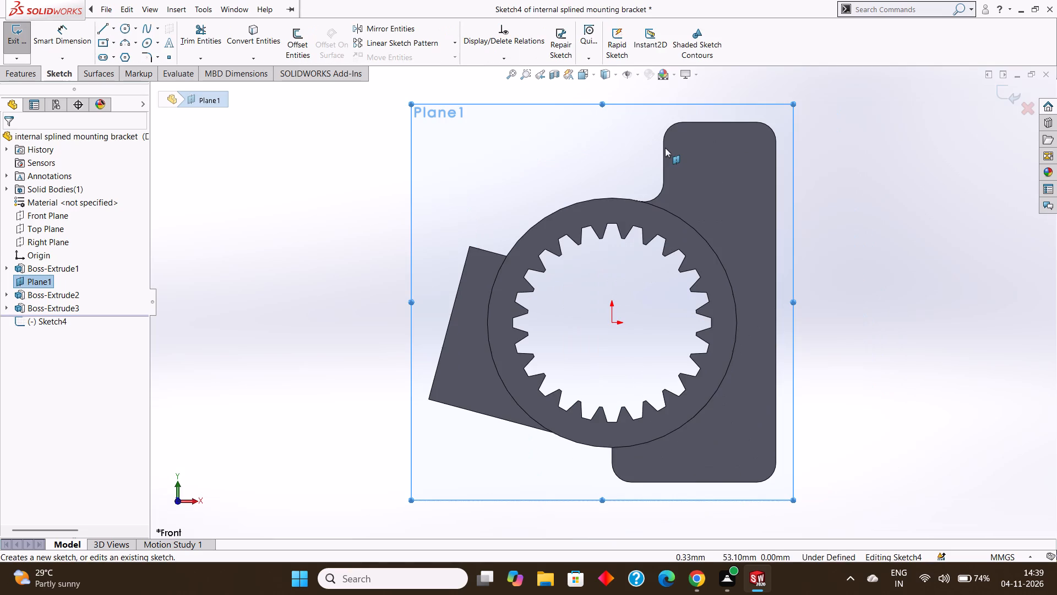
left_click(128, 26)
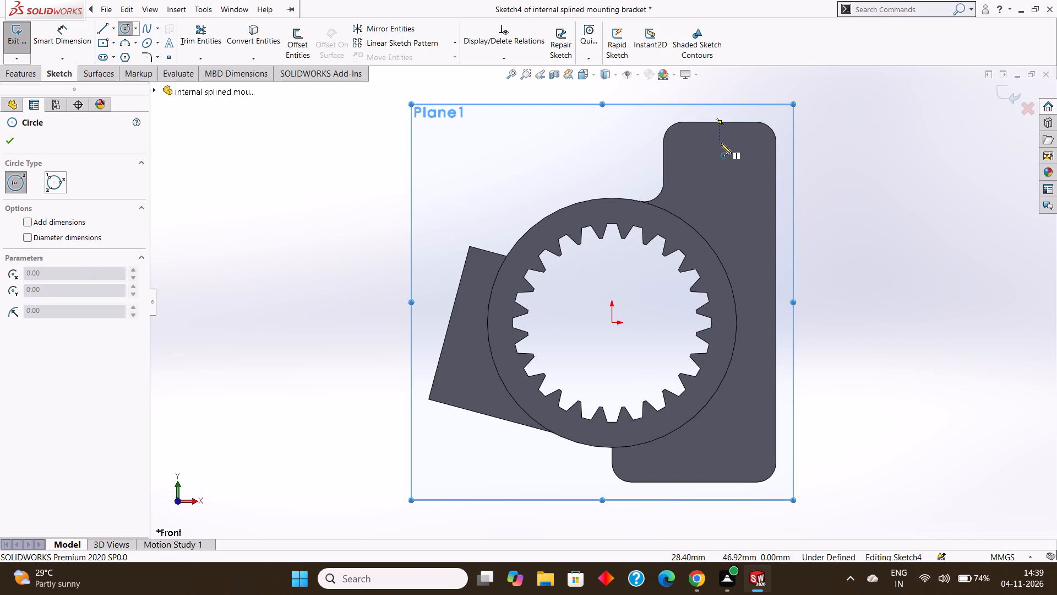
left_click_drag(721, 153, 730, 164)
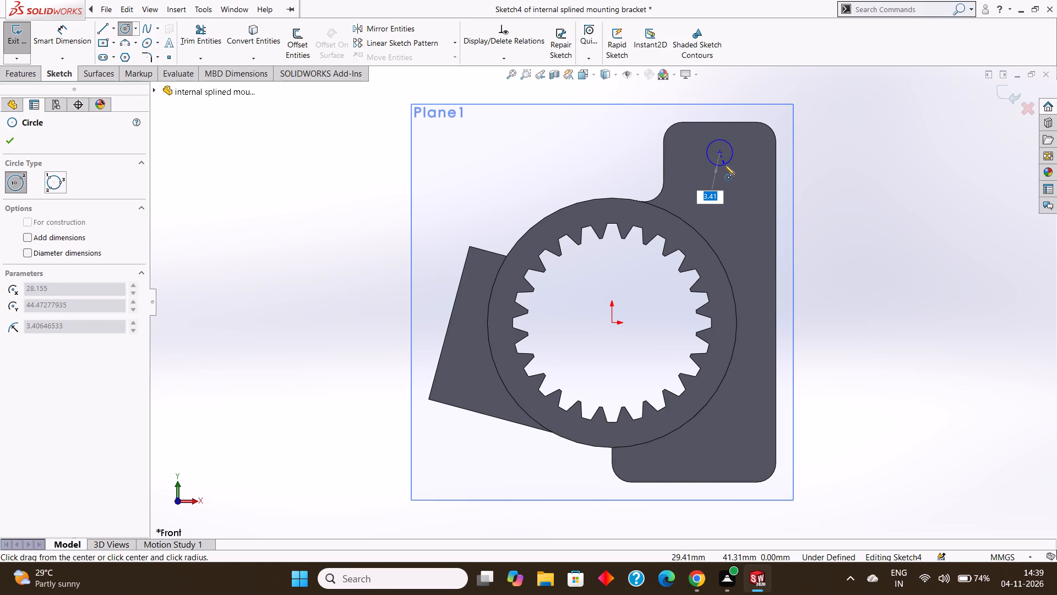
key("BackSpace")
key("5")
key("Return")
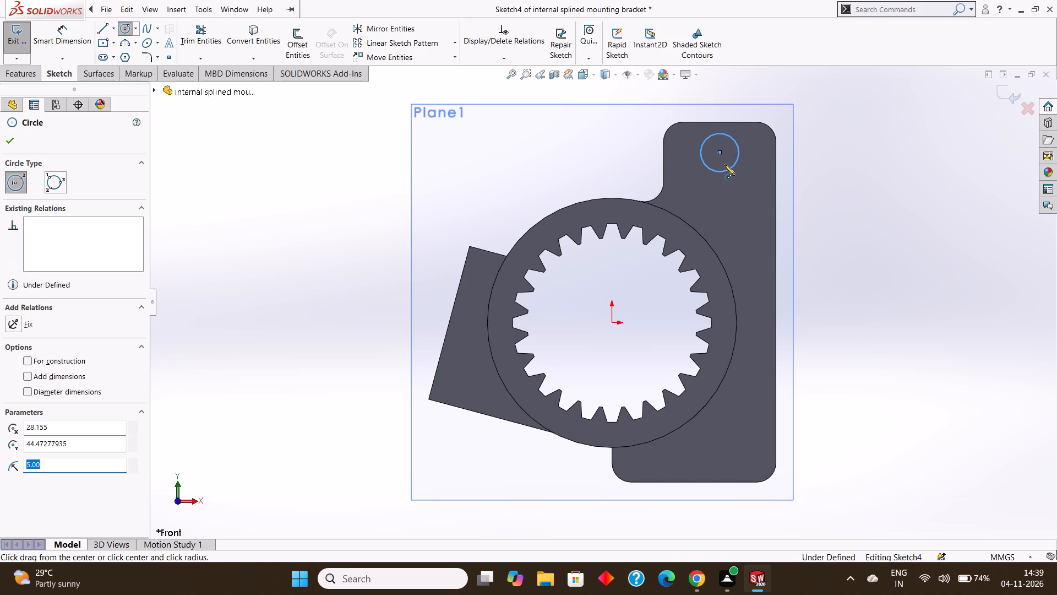
left_click(4, 141)
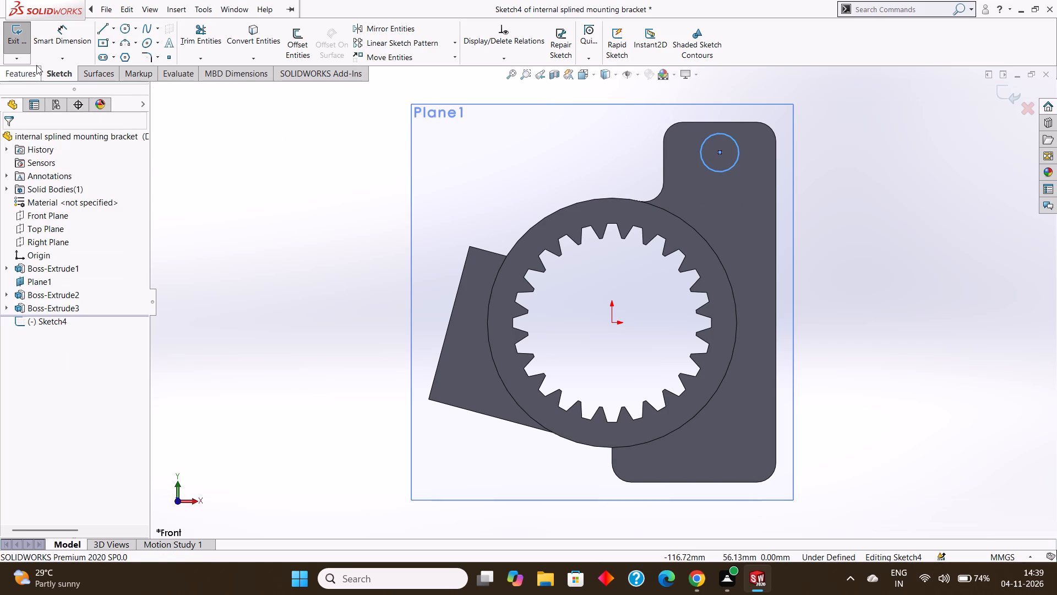
Dimension the lug circle's diameter as 10 mm.
left_click(46, 43)
left_click(735, 143)
left_click(865, 143)
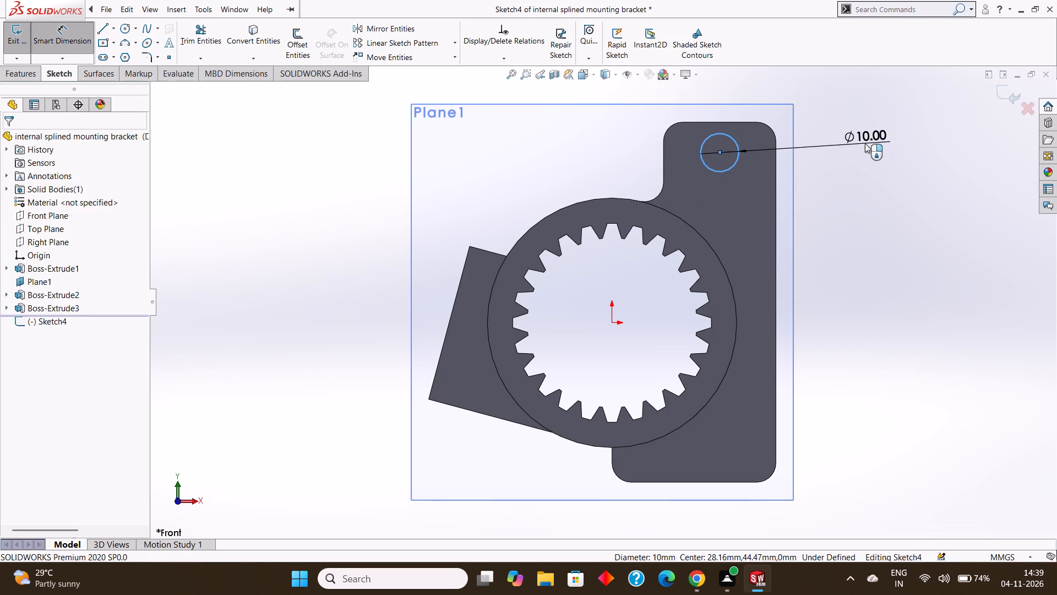
left_click(816, 129)
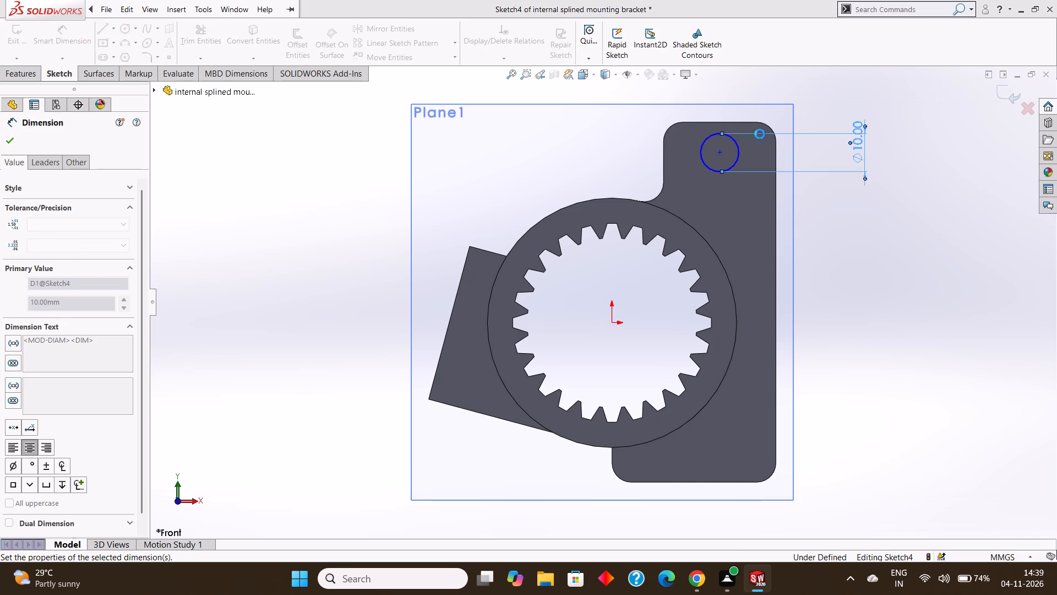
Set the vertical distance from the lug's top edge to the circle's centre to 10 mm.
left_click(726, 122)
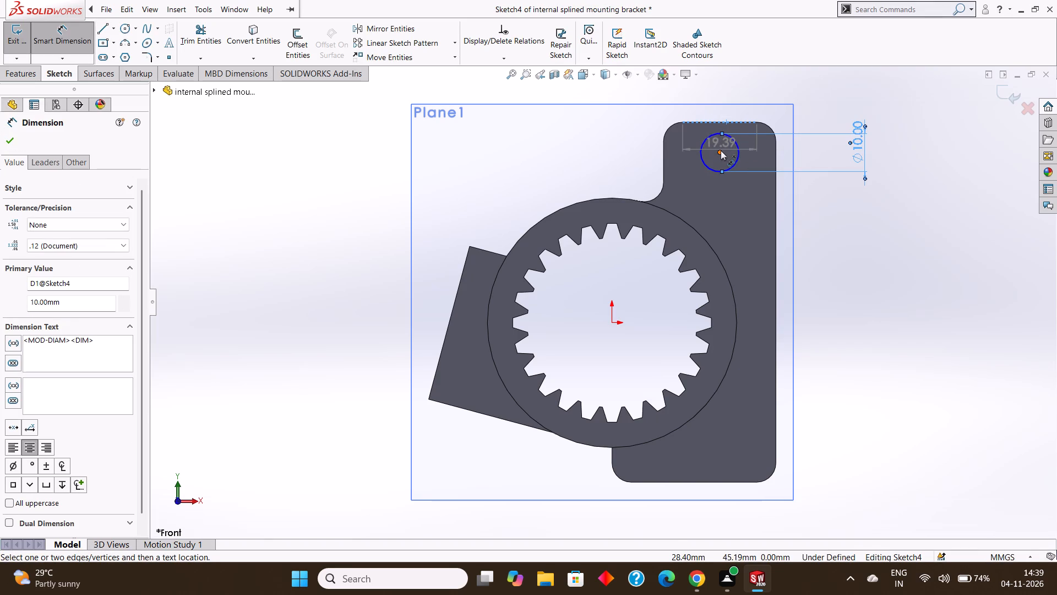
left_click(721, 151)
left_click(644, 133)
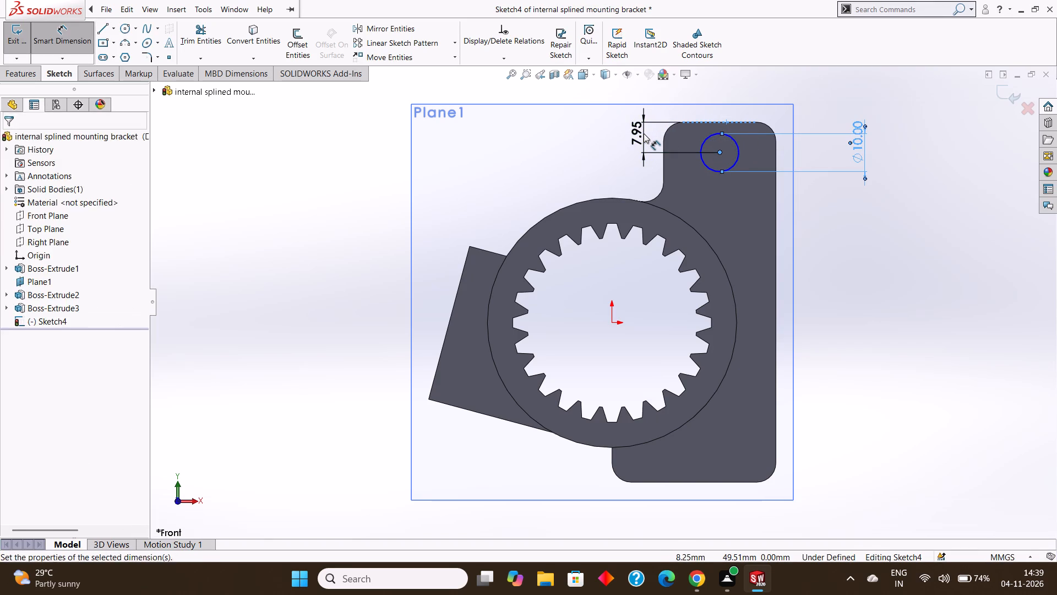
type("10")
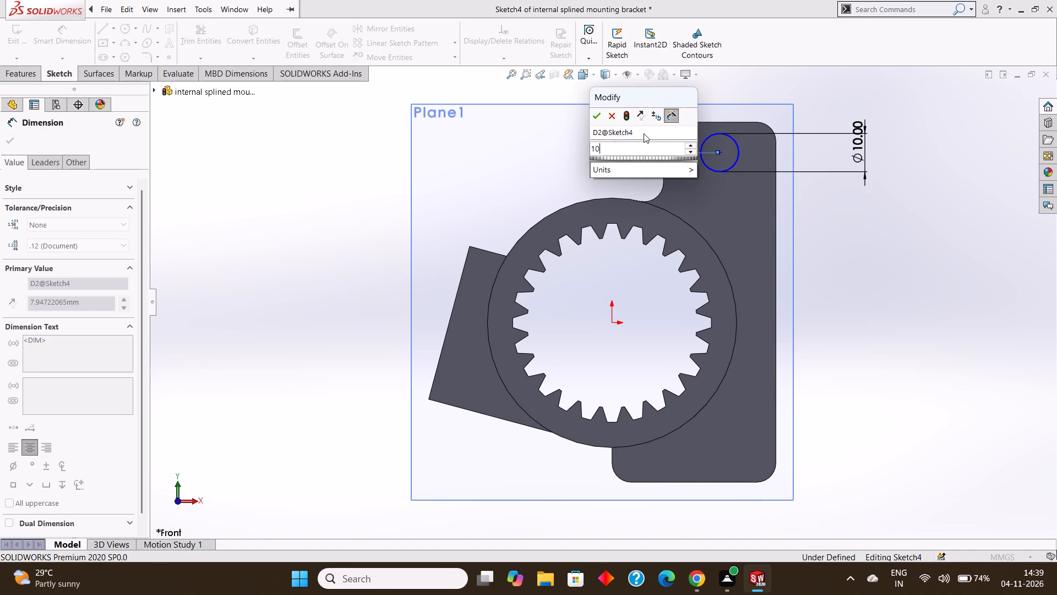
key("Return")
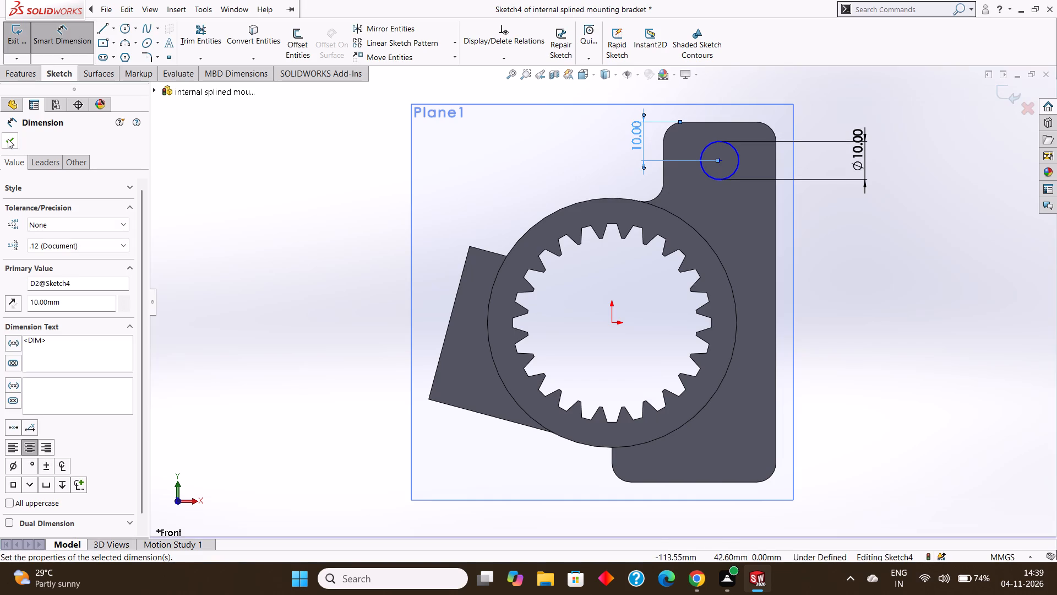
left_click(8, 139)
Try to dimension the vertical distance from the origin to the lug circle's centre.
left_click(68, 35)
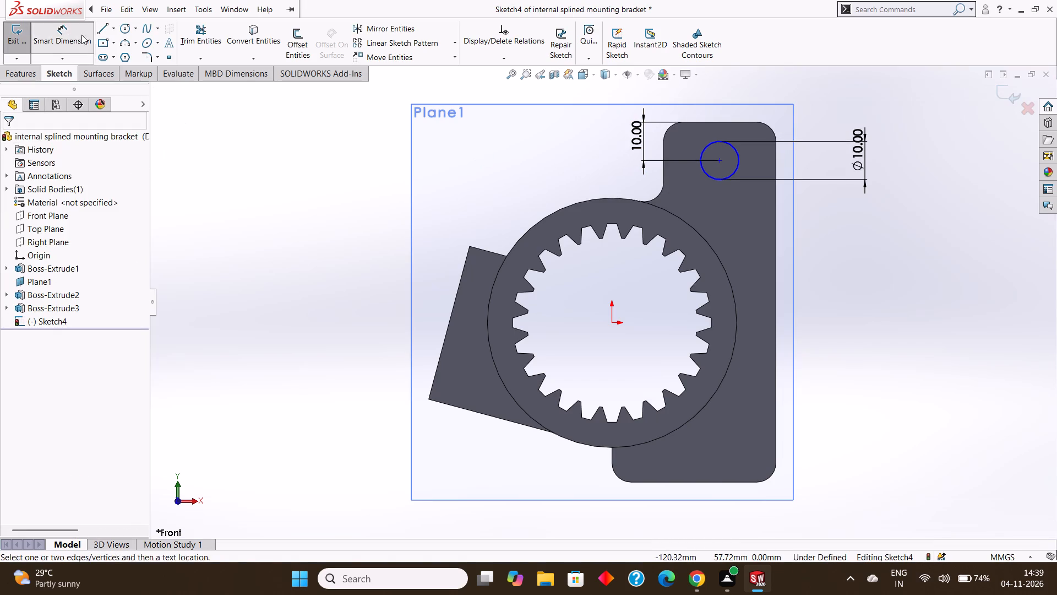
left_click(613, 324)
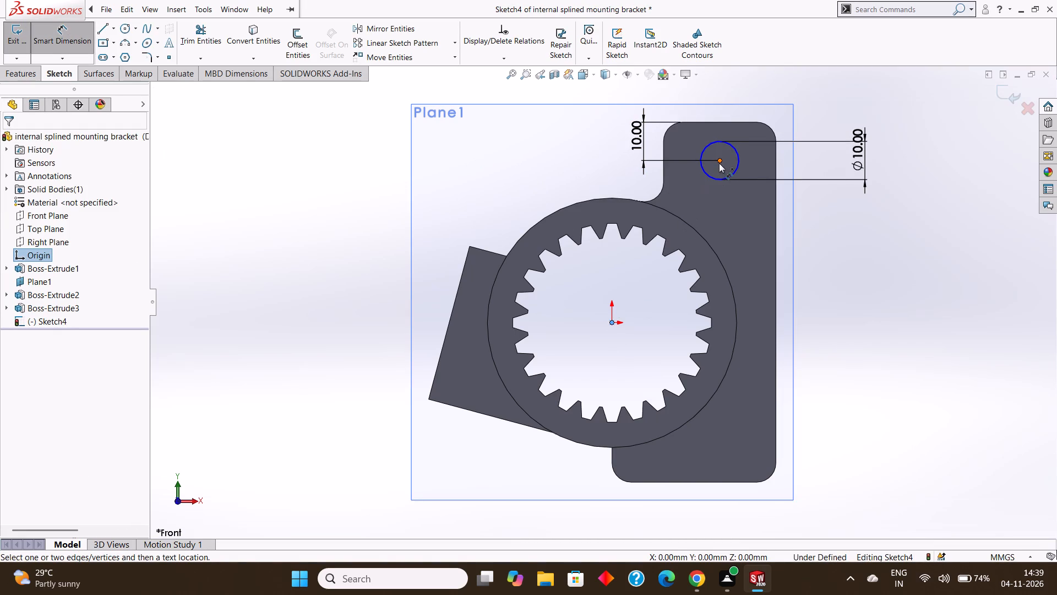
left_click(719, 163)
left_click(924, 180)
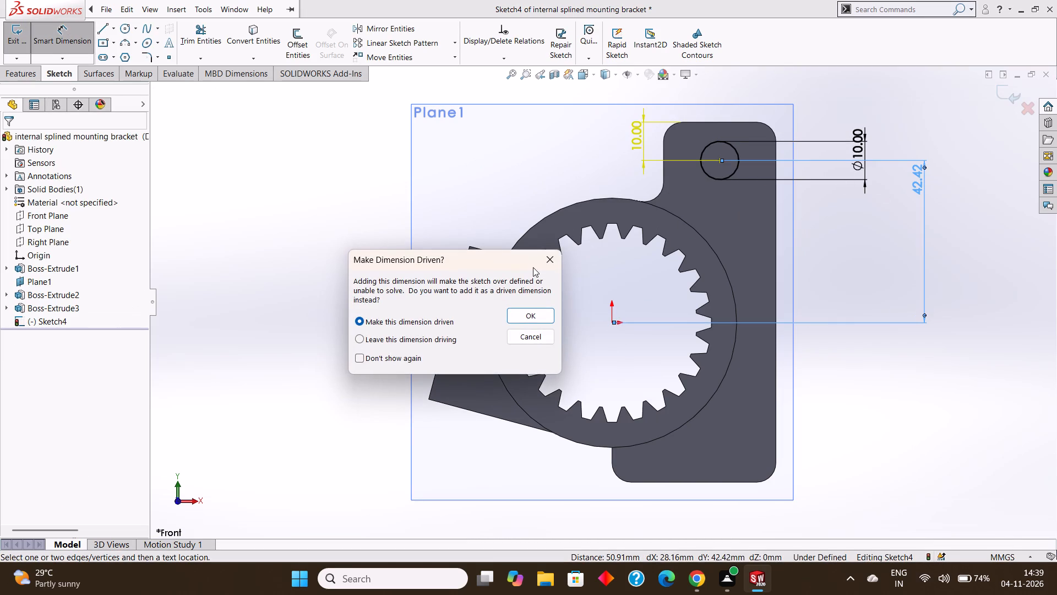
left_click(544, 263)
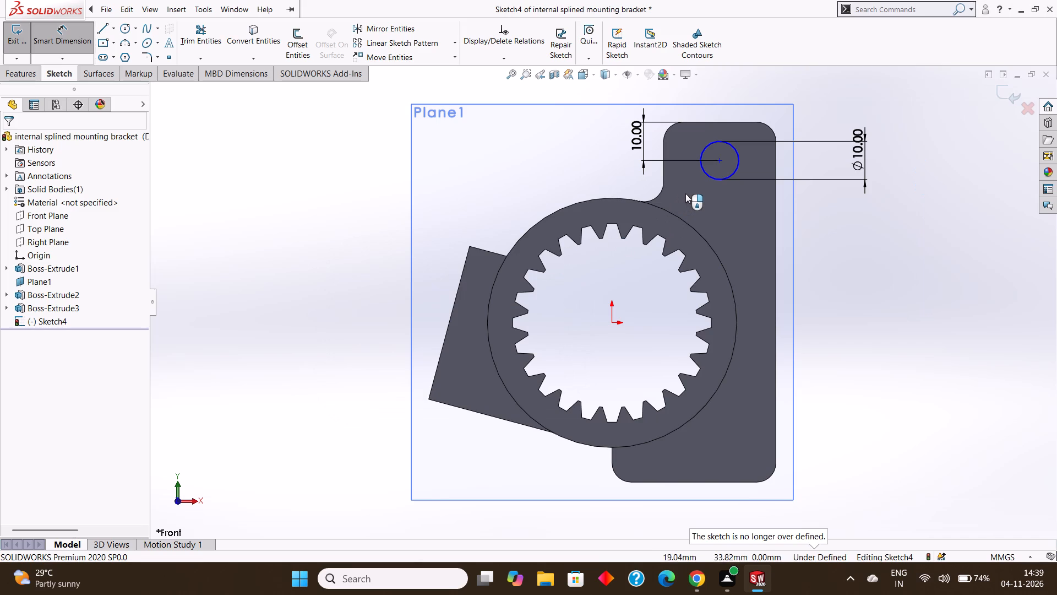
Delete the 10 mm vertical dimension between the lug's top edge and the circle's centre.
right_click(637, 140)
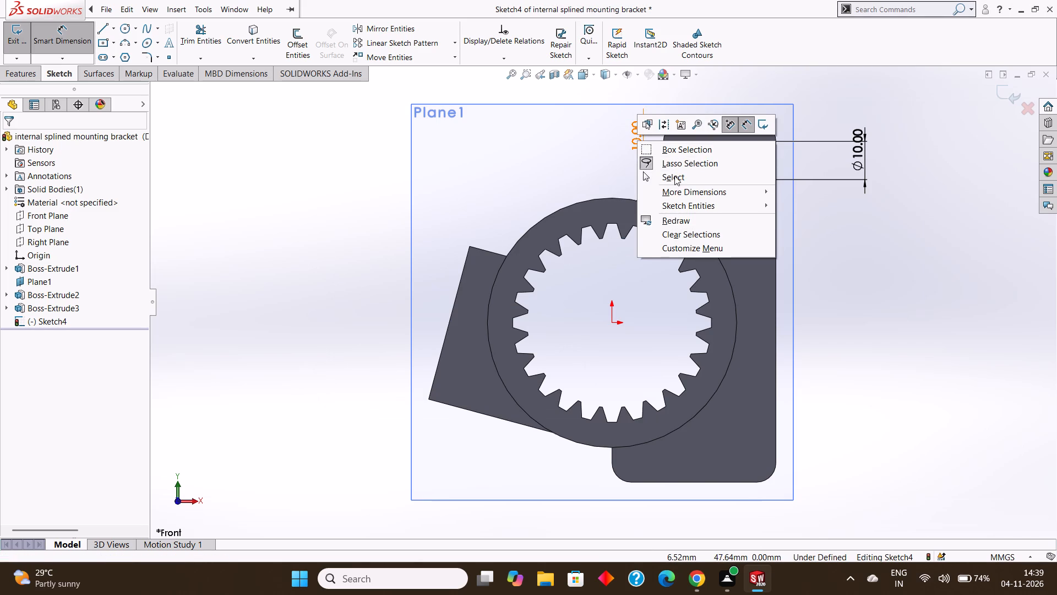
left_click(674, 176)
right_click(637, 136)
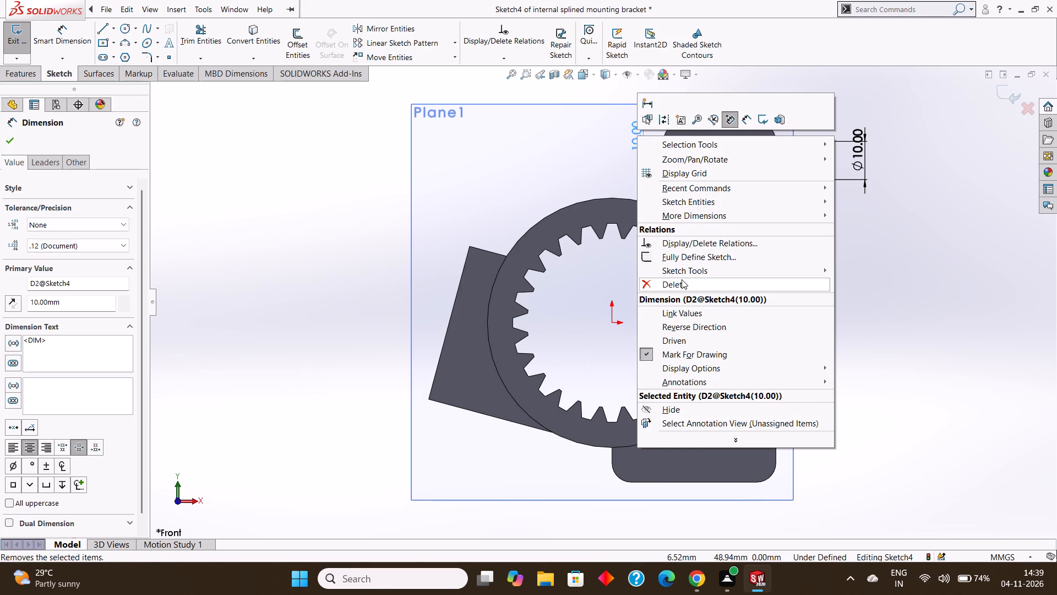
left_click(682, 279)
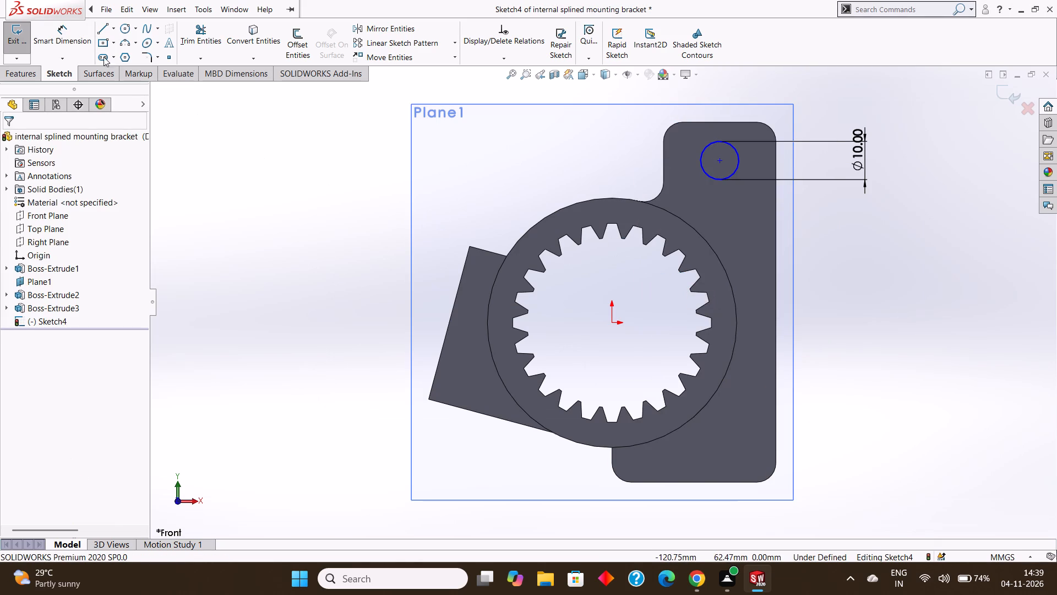
Dimension the vertical distance from the origin to the lug circle's centre.
left_click(76, 39)
left_click(611, 322)
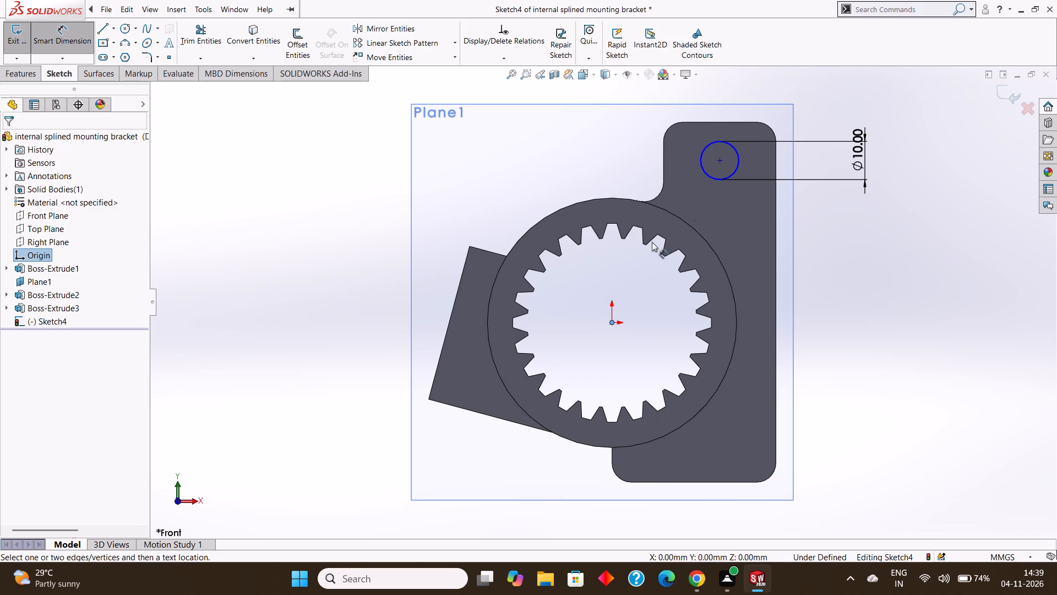
left_click(720, 160)
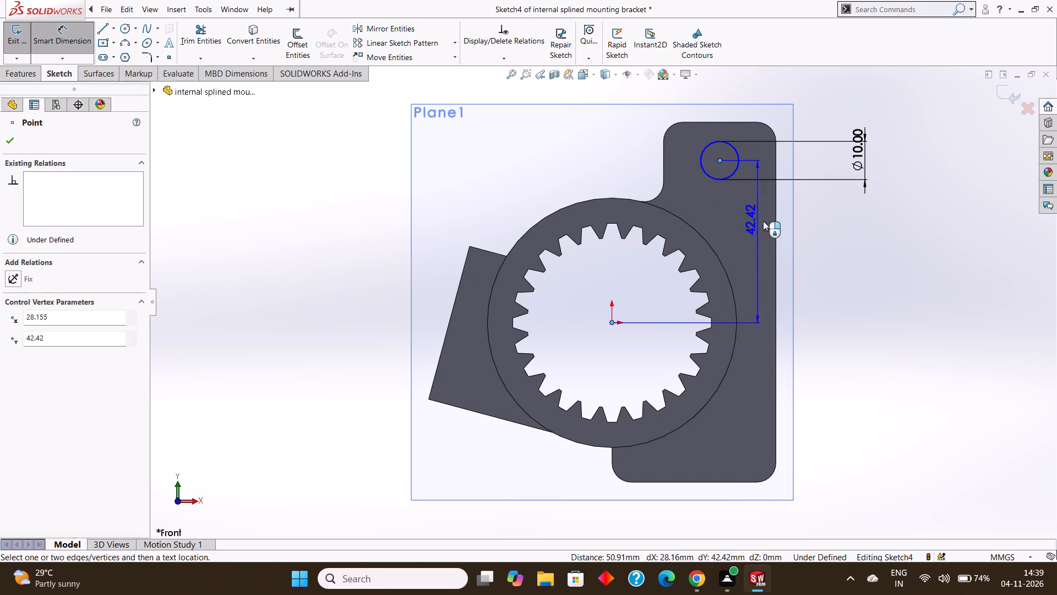
left_click(828, 230)
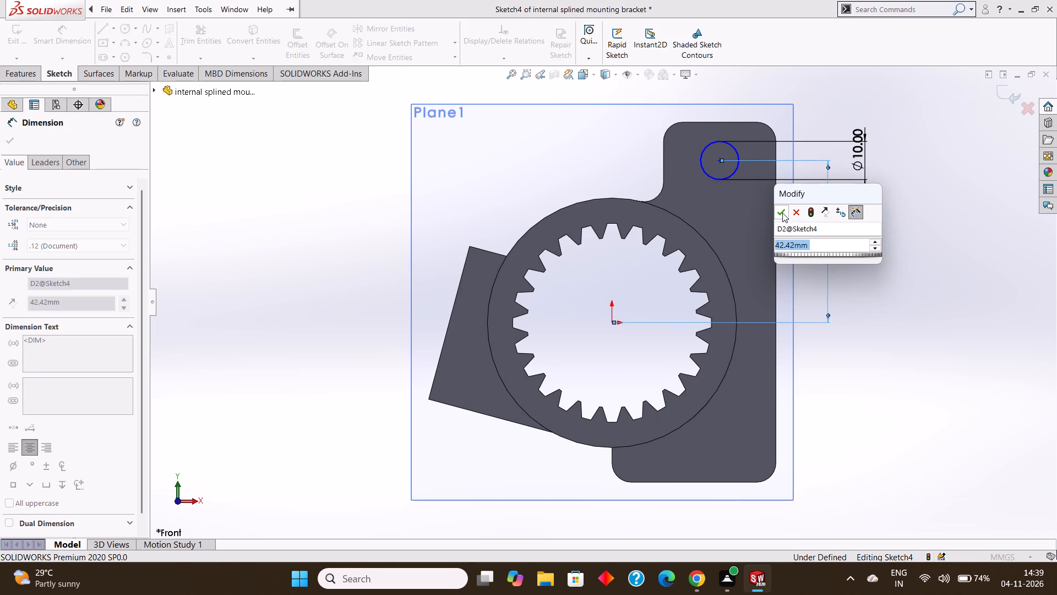
left_click(782, 213)
Dimension the horizontal distance from the origin to the lug circle's centre.
left_click(611, 322)
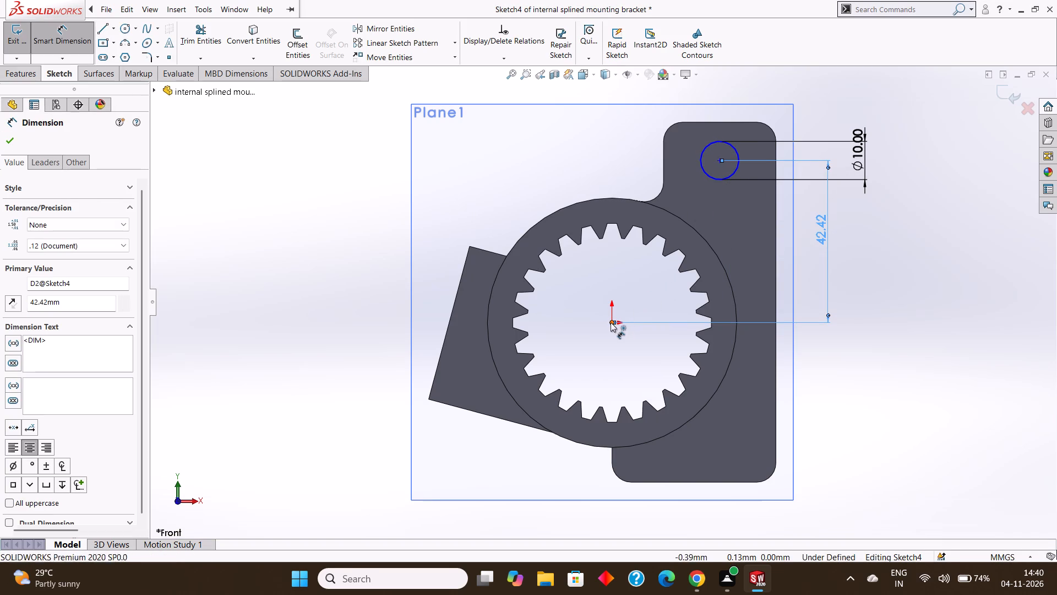
left_click(720, 164)
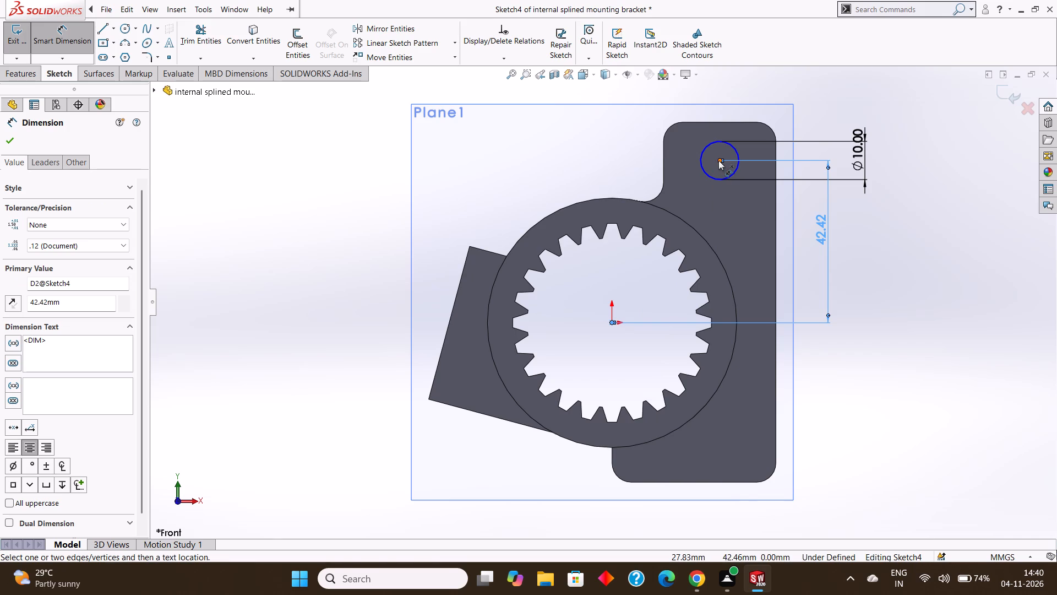
left_click(718, 160)
left_click(642, 121)
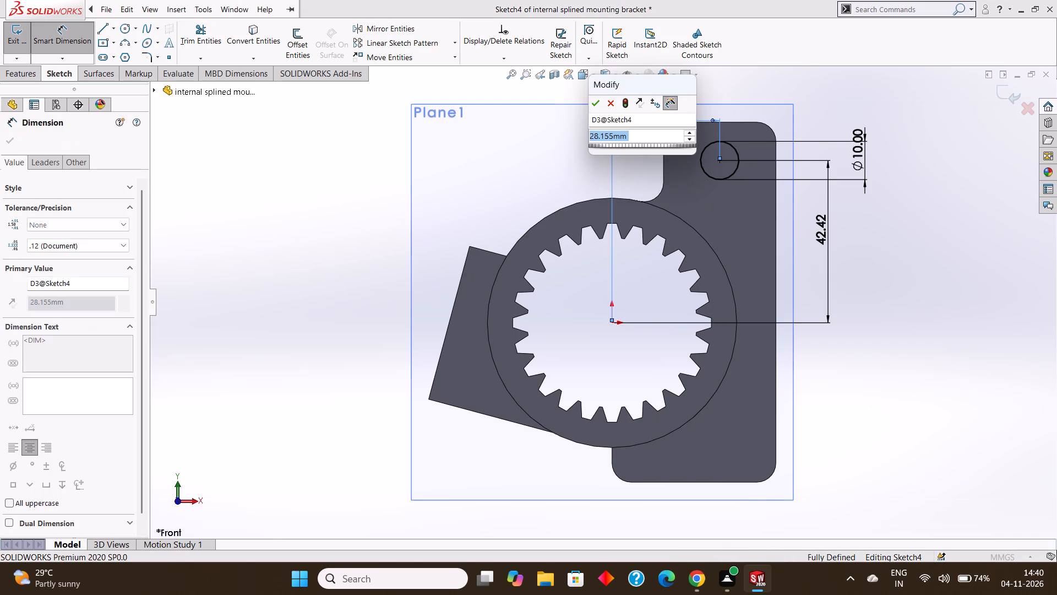
left_click(593, 107)
left_click(12, 143)
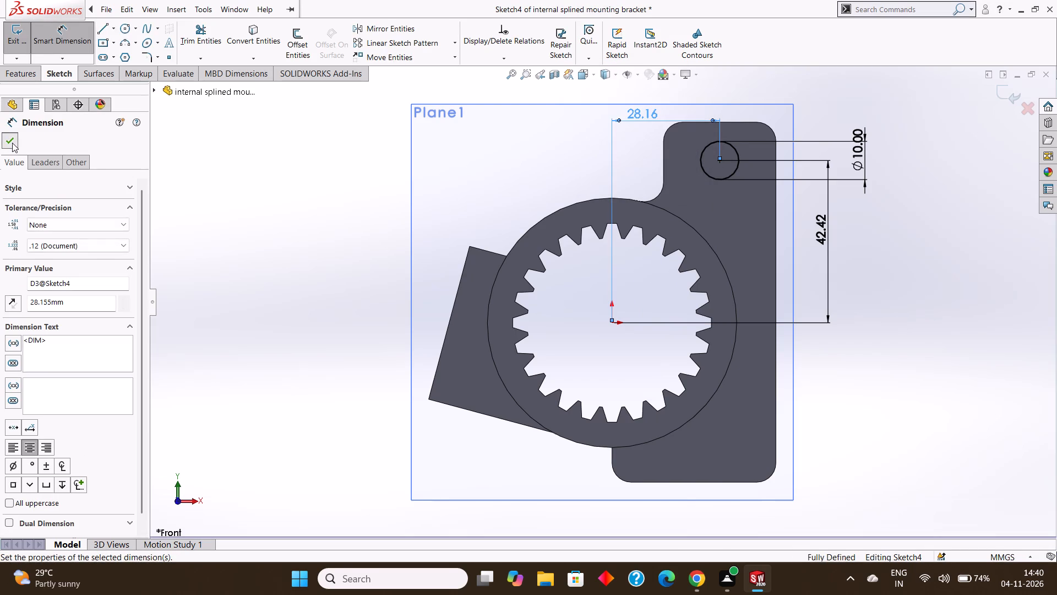
Extrude-cut the lug's 10 mm circle with a Mid Plane end condition and a depth of 20 mm.
left_click(26, 69)
left_click(183, 42)
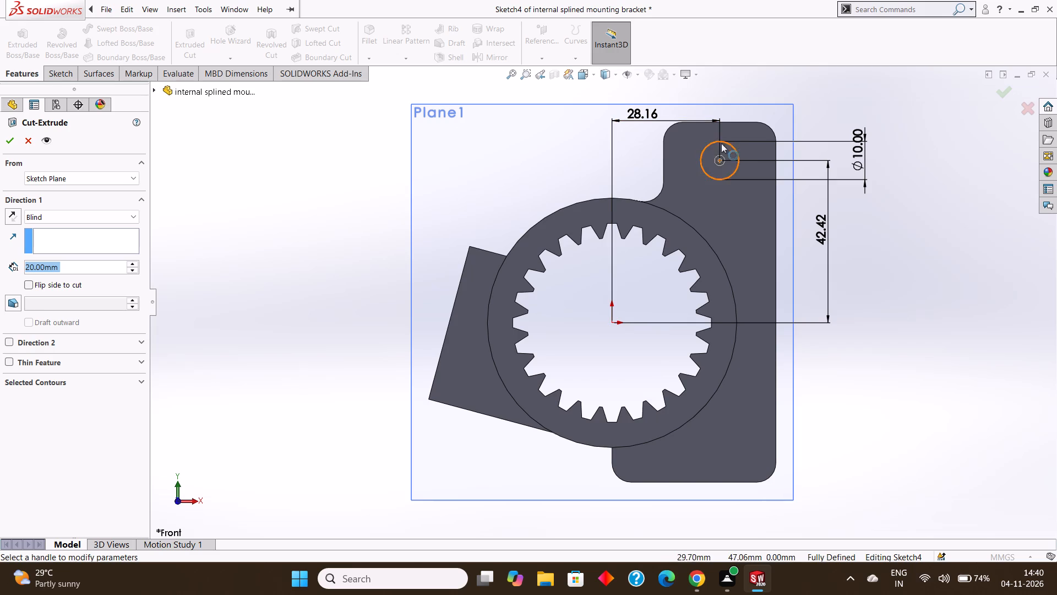
left_click(710, 154)
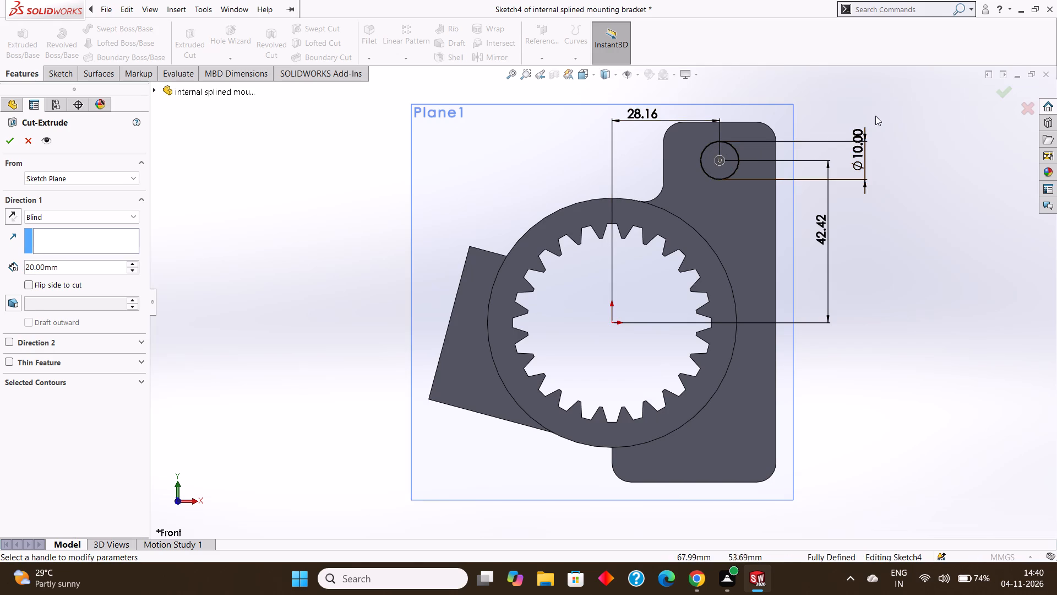
middle_click_drag(880, 112, 892, 182)
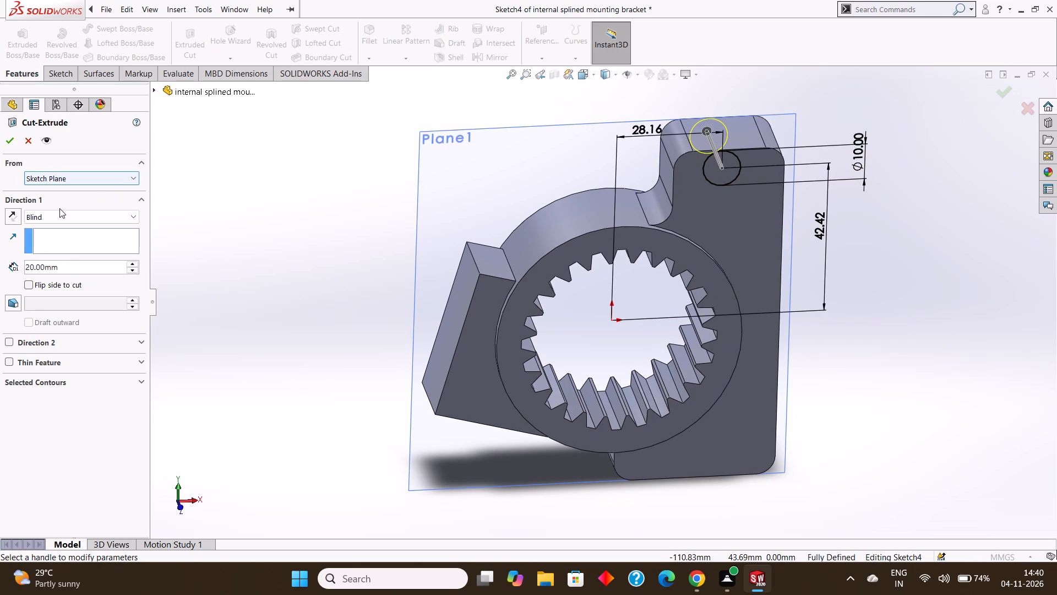
left_click(58, 216)
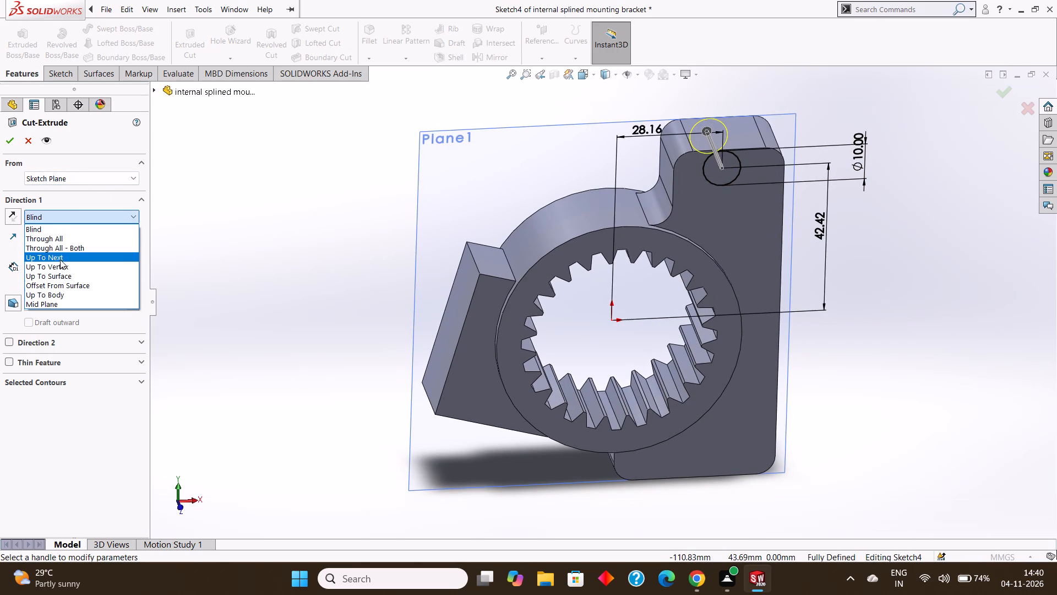
left_click(59, 300)
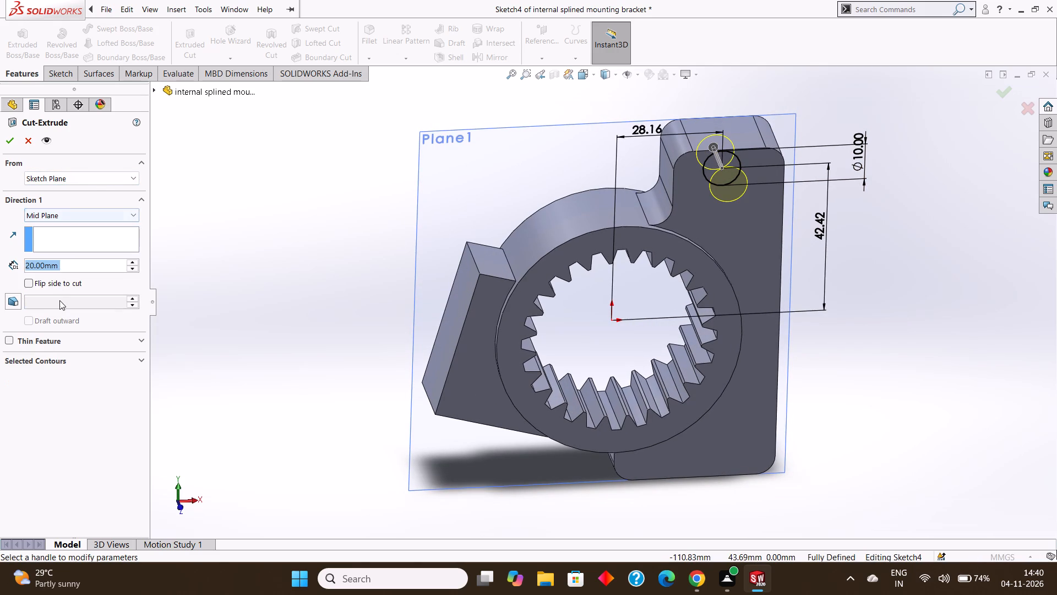
middle_click_drag(440, 179, 502, 310)
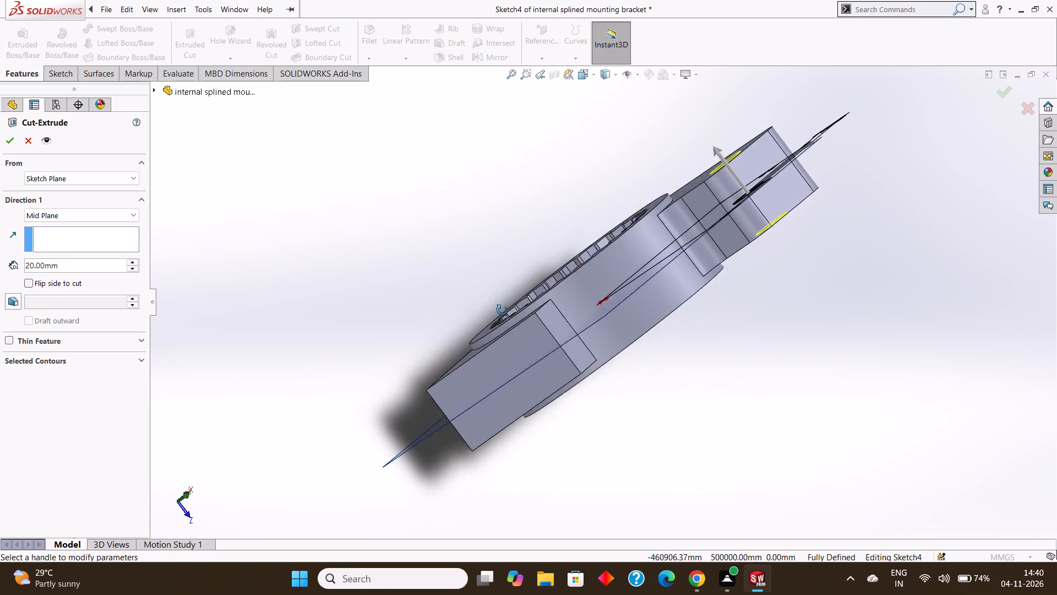
middle_click_drag(502, 310, 424, 173)
left_click(6, 143)
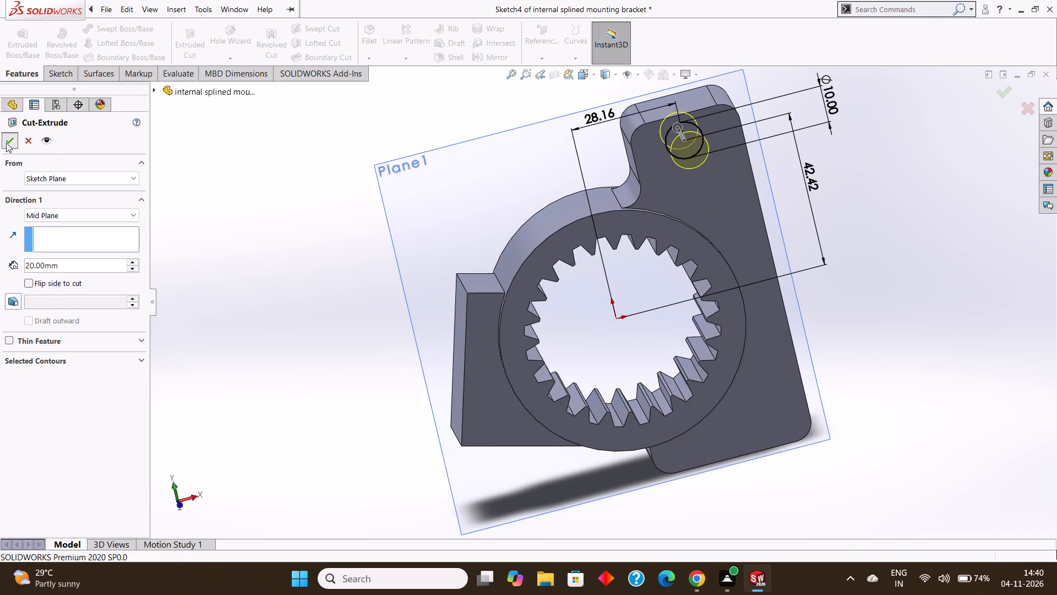
left_click(823, 149)
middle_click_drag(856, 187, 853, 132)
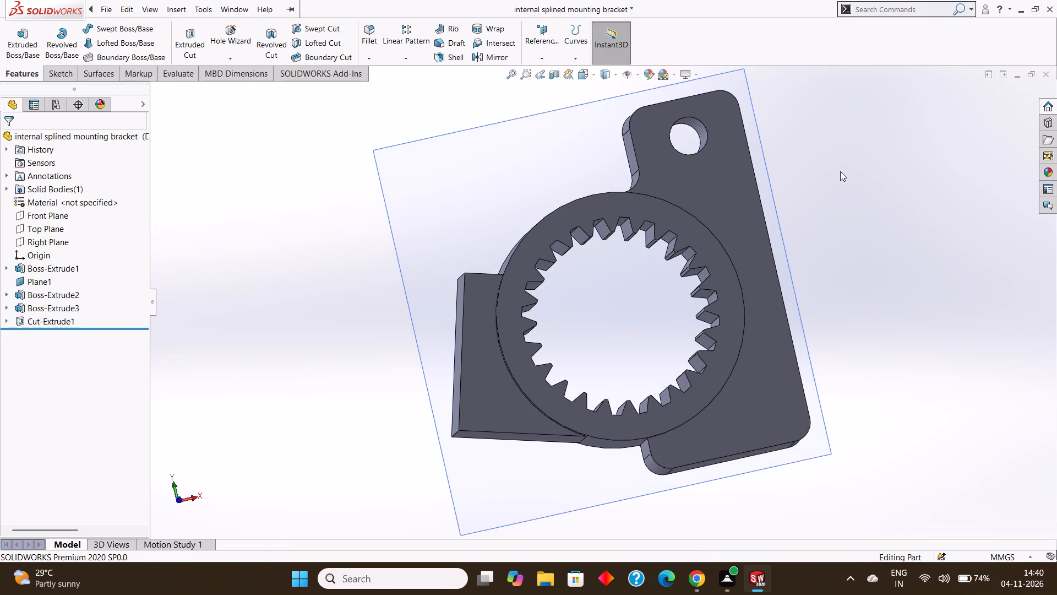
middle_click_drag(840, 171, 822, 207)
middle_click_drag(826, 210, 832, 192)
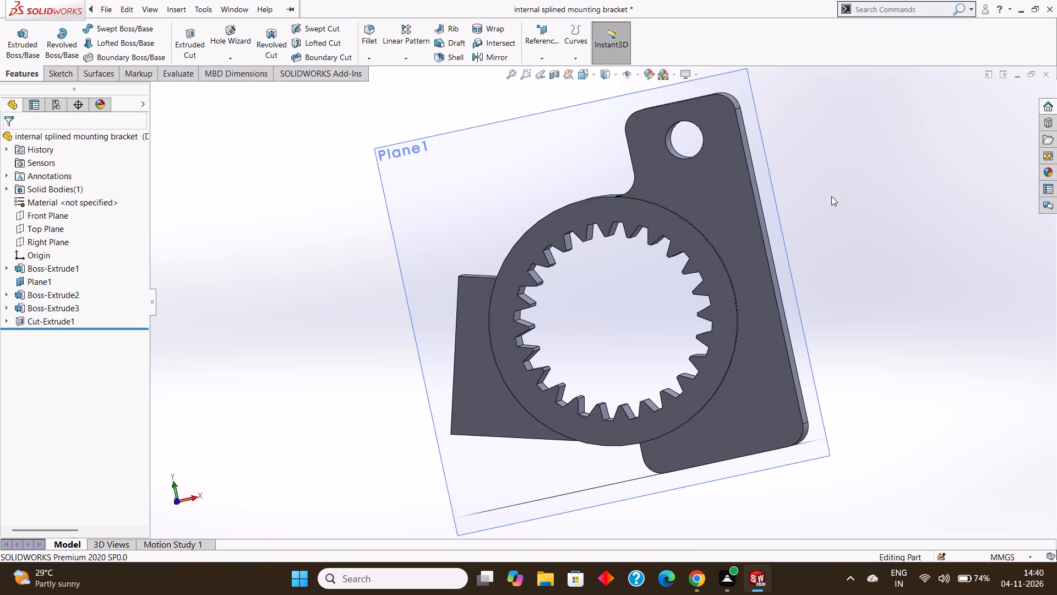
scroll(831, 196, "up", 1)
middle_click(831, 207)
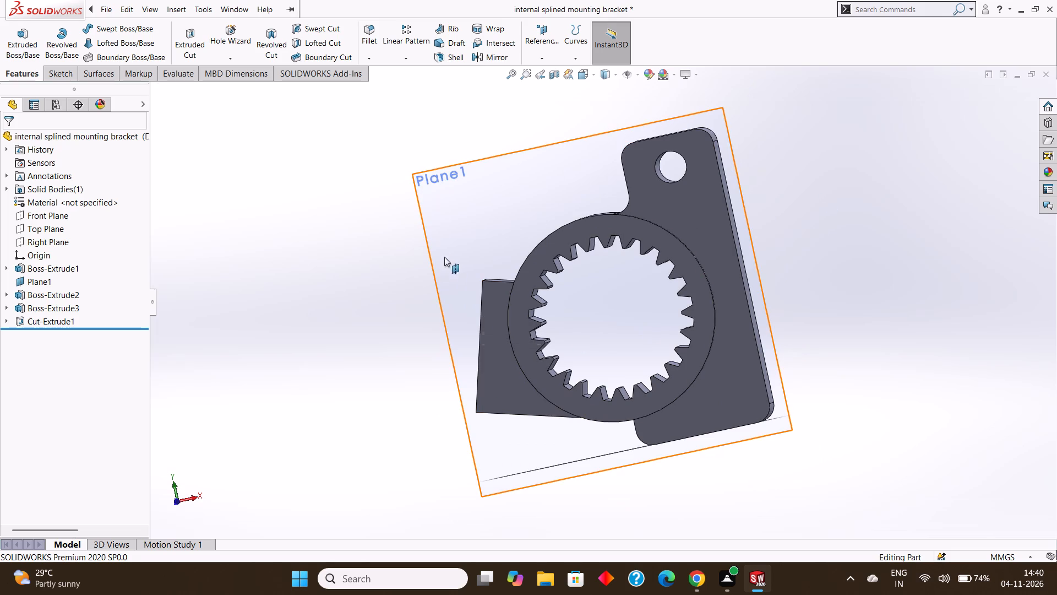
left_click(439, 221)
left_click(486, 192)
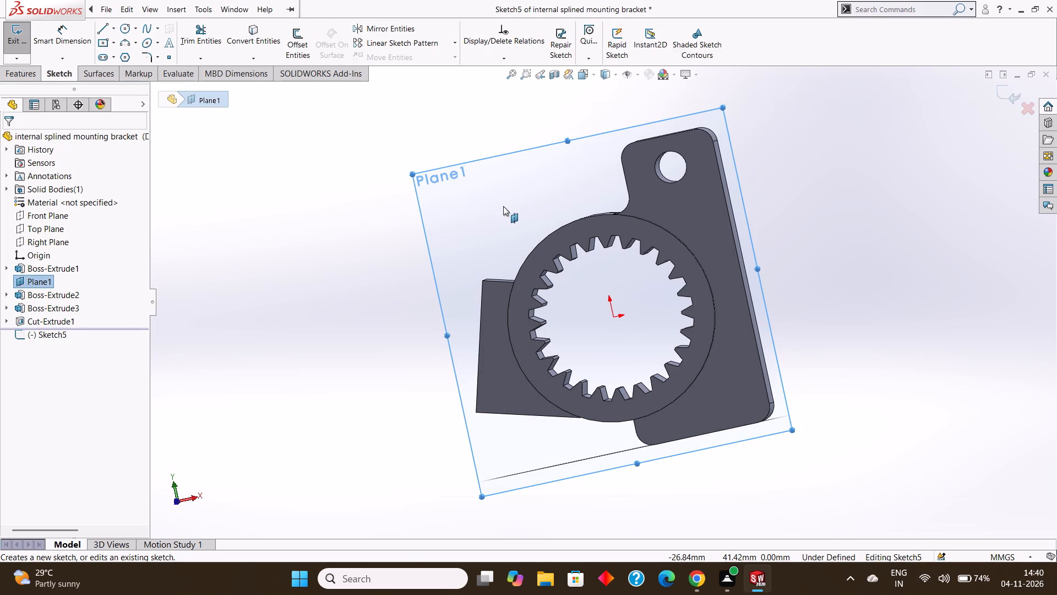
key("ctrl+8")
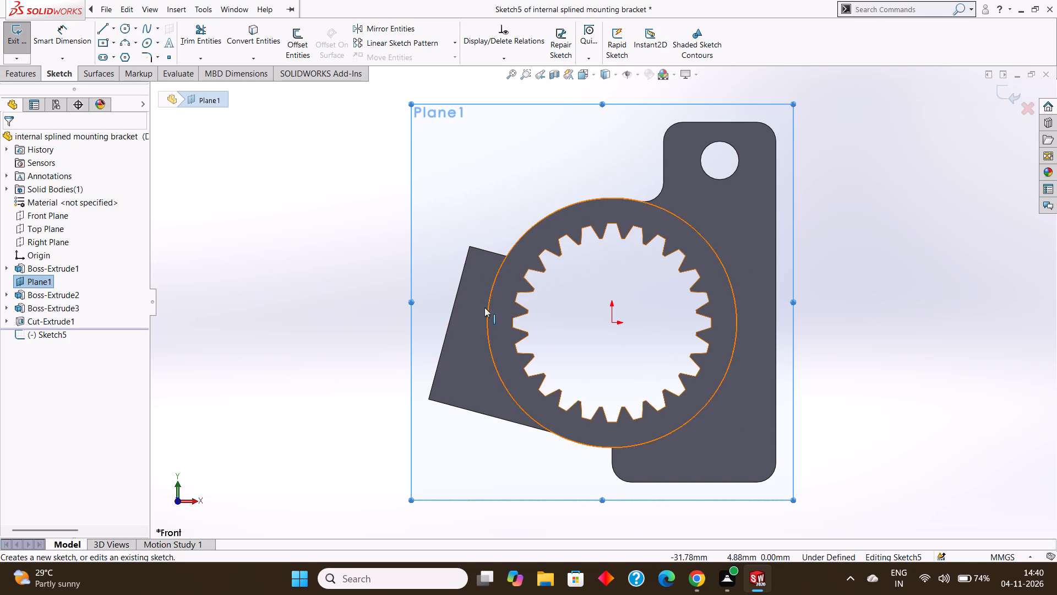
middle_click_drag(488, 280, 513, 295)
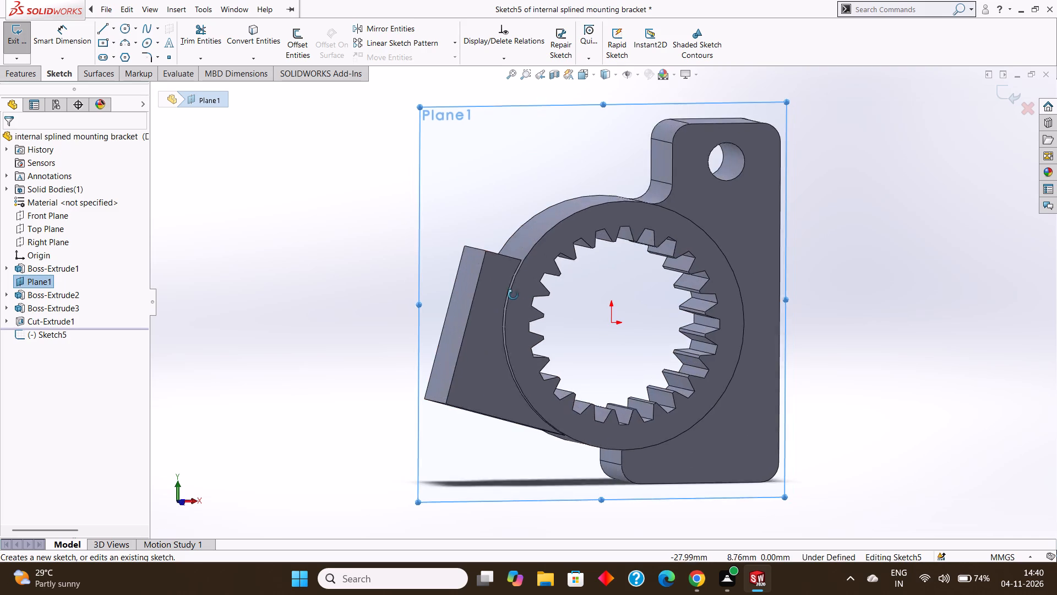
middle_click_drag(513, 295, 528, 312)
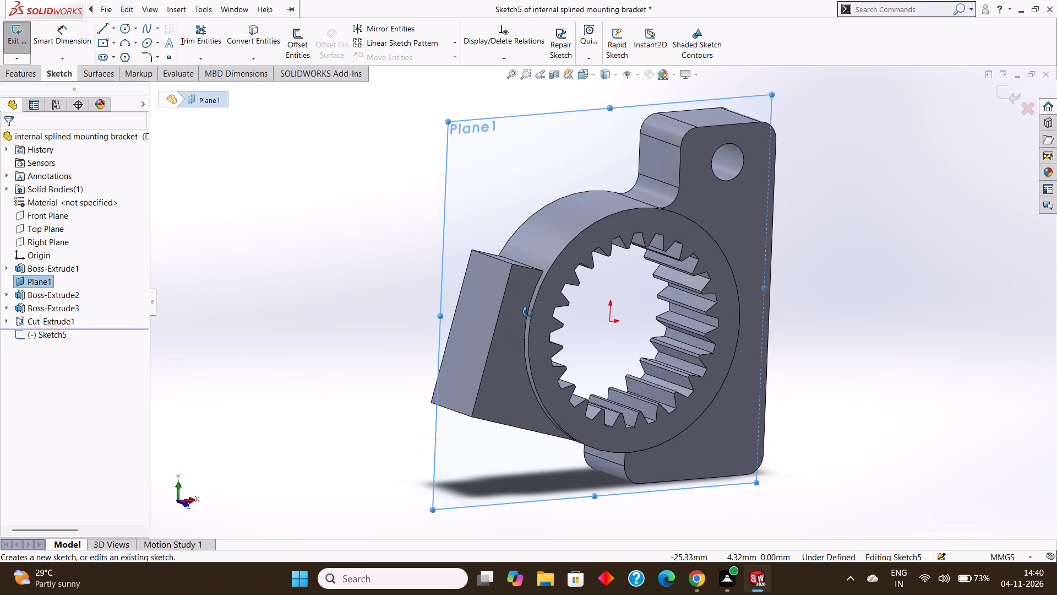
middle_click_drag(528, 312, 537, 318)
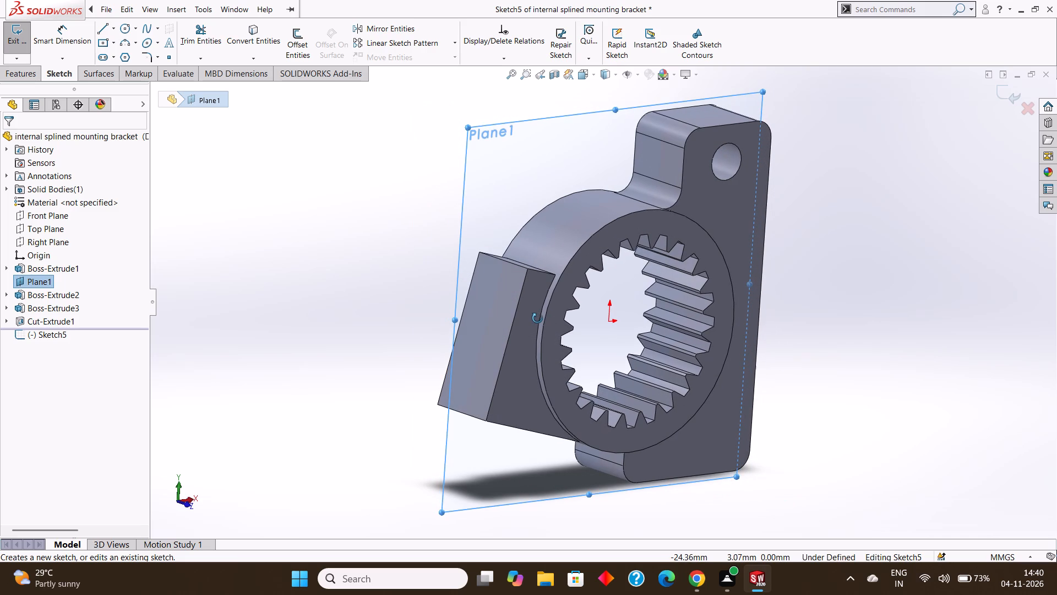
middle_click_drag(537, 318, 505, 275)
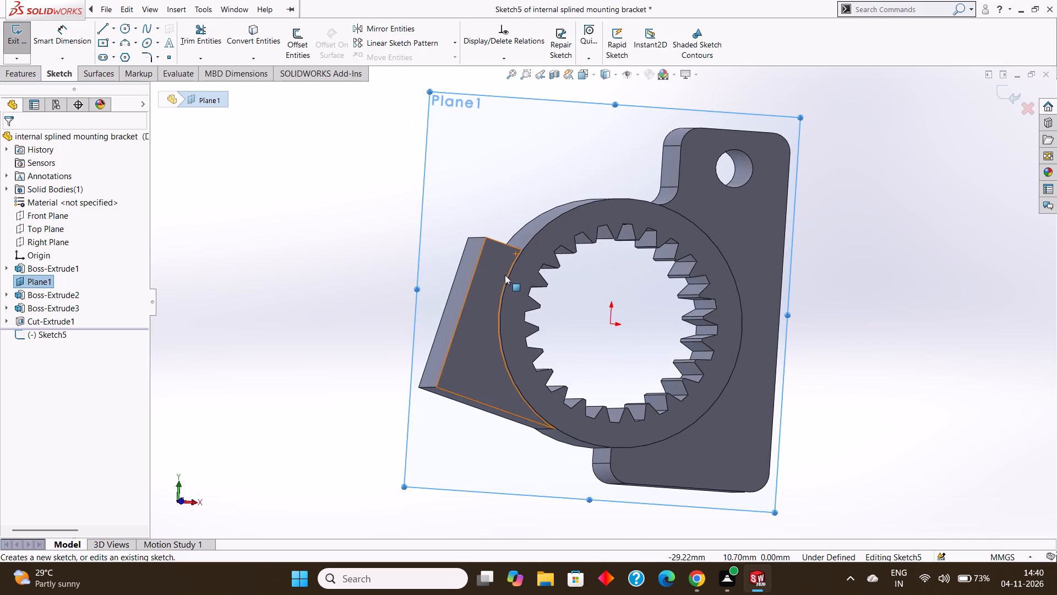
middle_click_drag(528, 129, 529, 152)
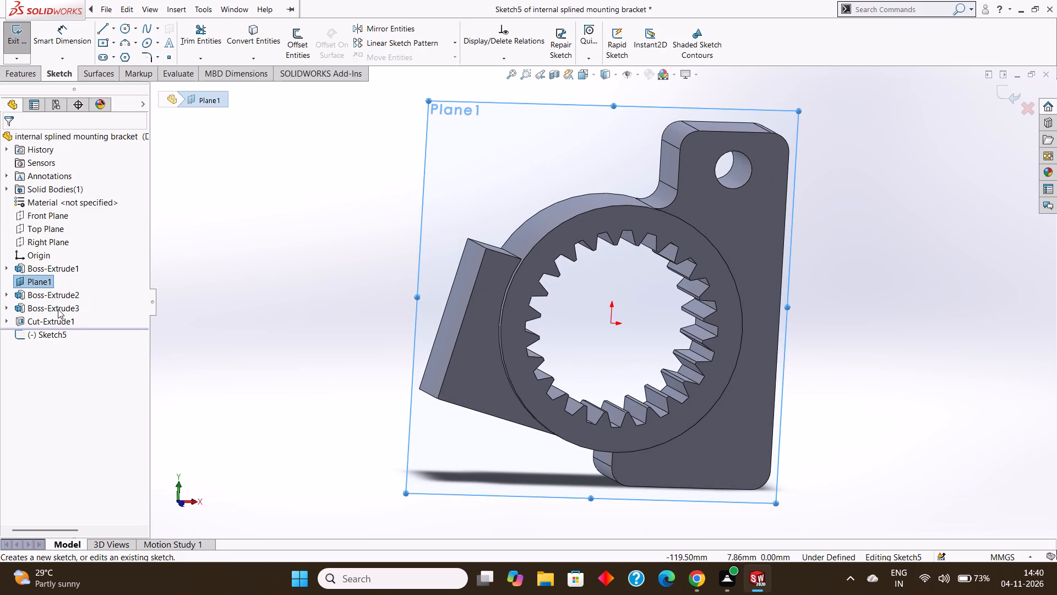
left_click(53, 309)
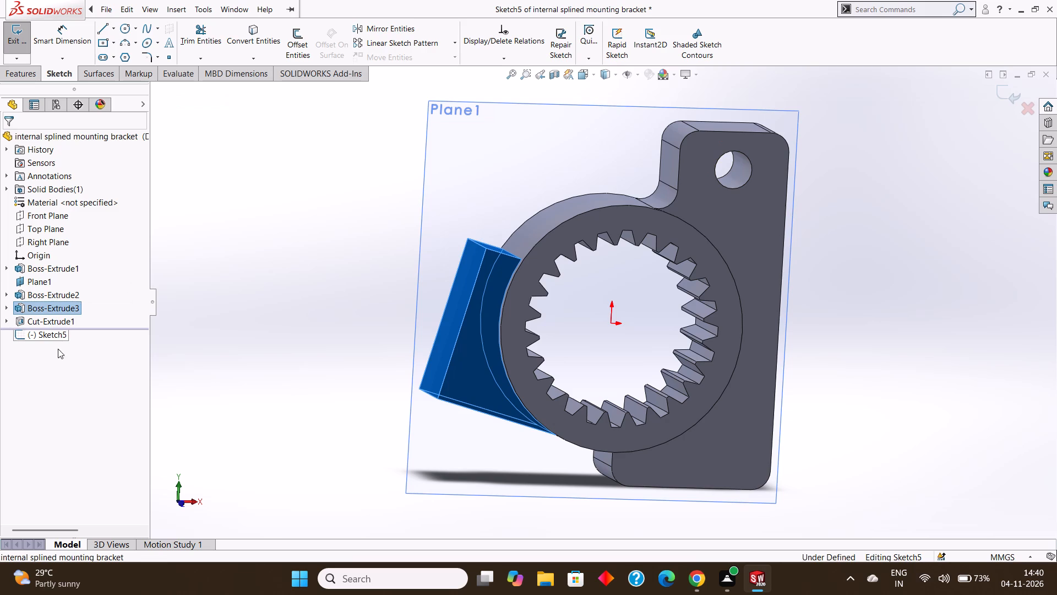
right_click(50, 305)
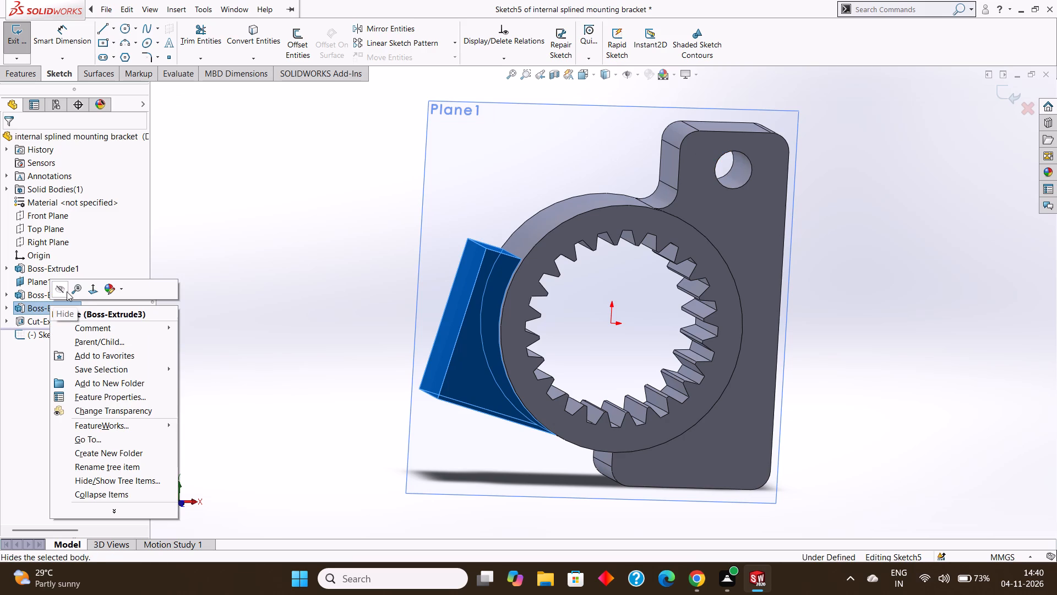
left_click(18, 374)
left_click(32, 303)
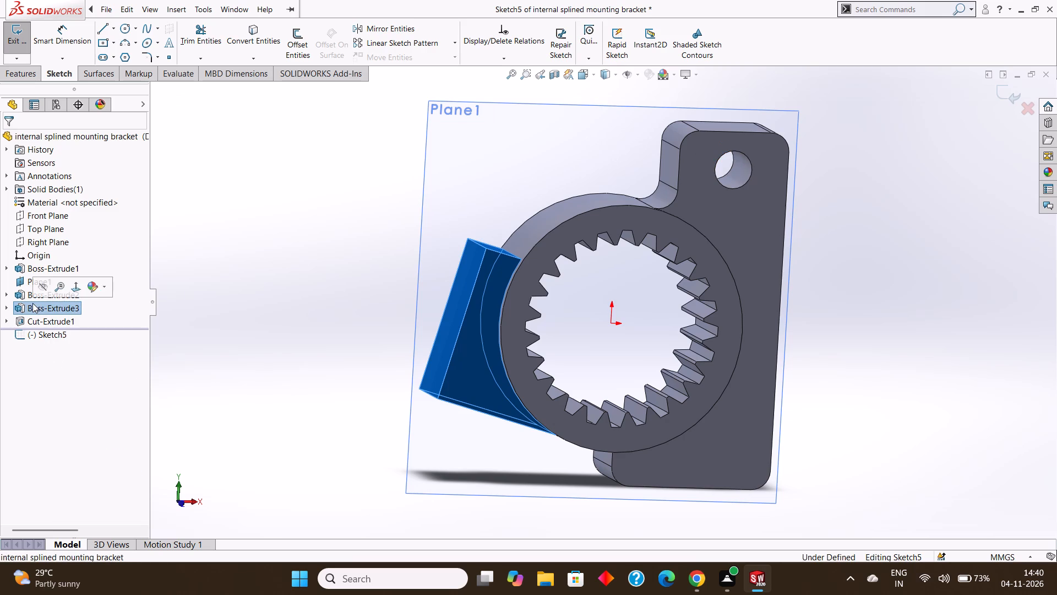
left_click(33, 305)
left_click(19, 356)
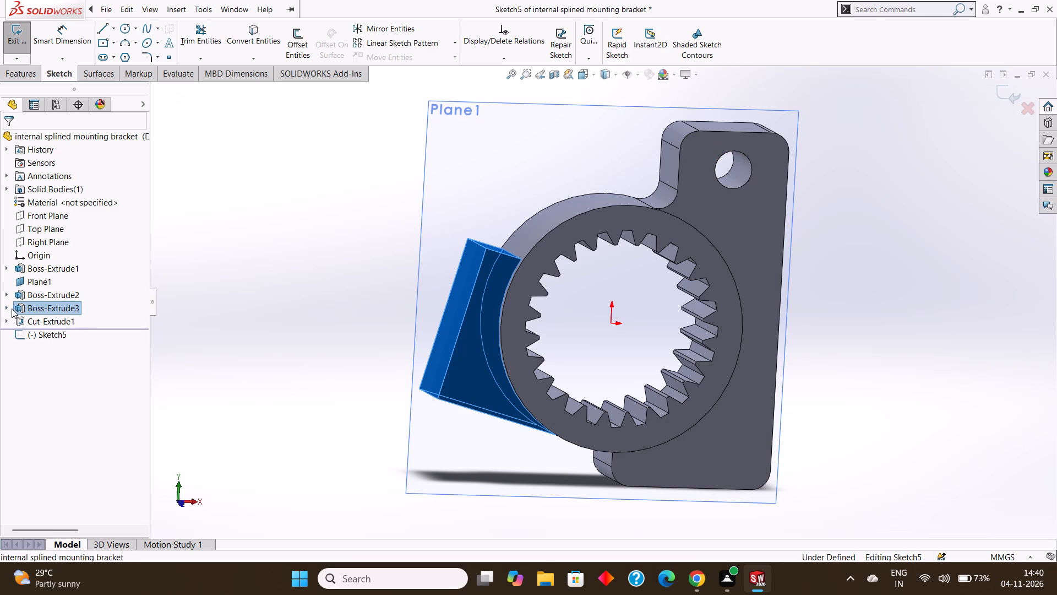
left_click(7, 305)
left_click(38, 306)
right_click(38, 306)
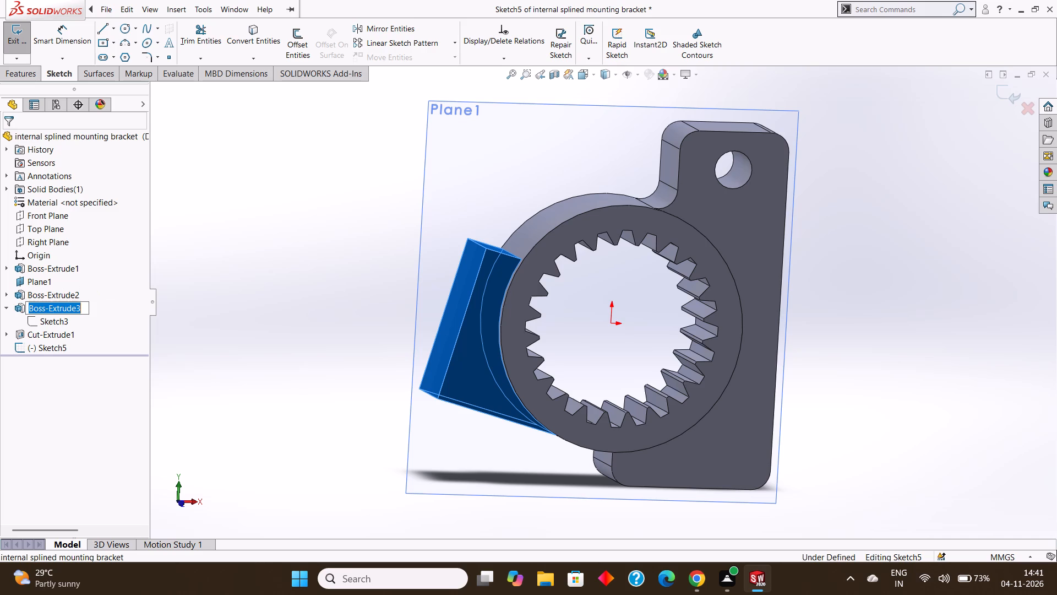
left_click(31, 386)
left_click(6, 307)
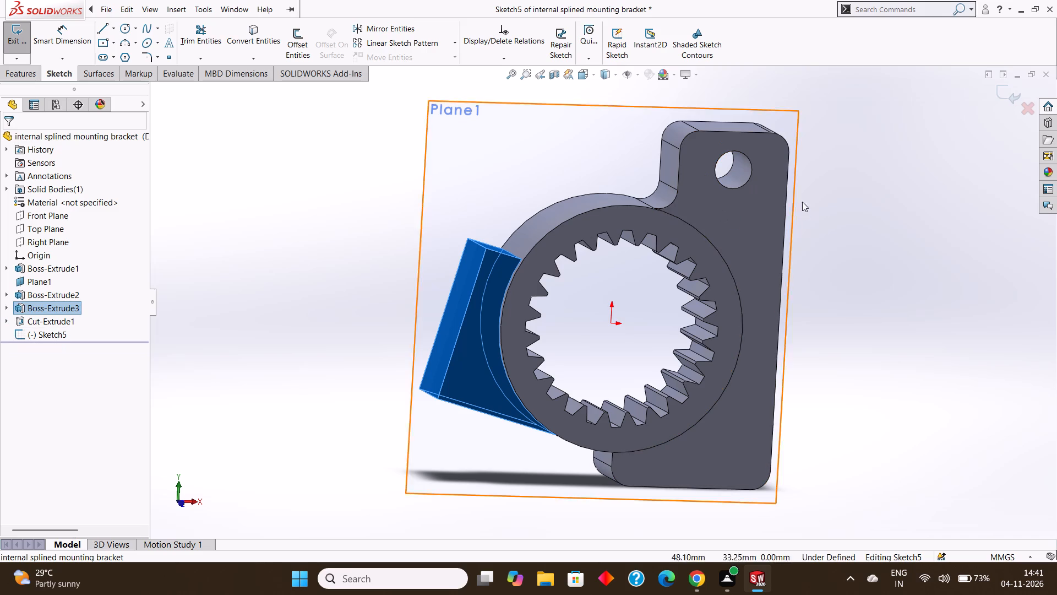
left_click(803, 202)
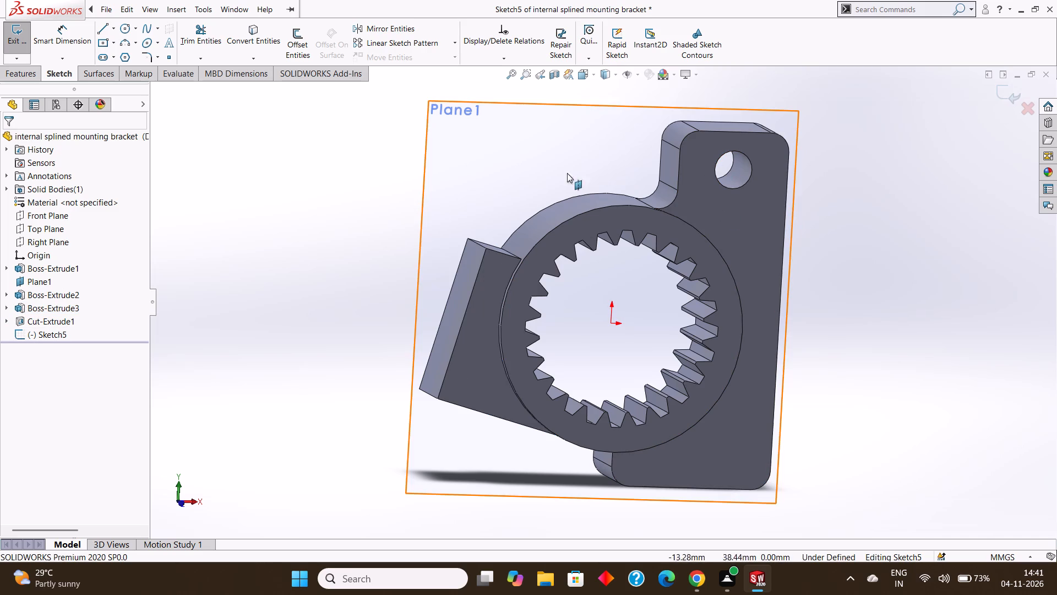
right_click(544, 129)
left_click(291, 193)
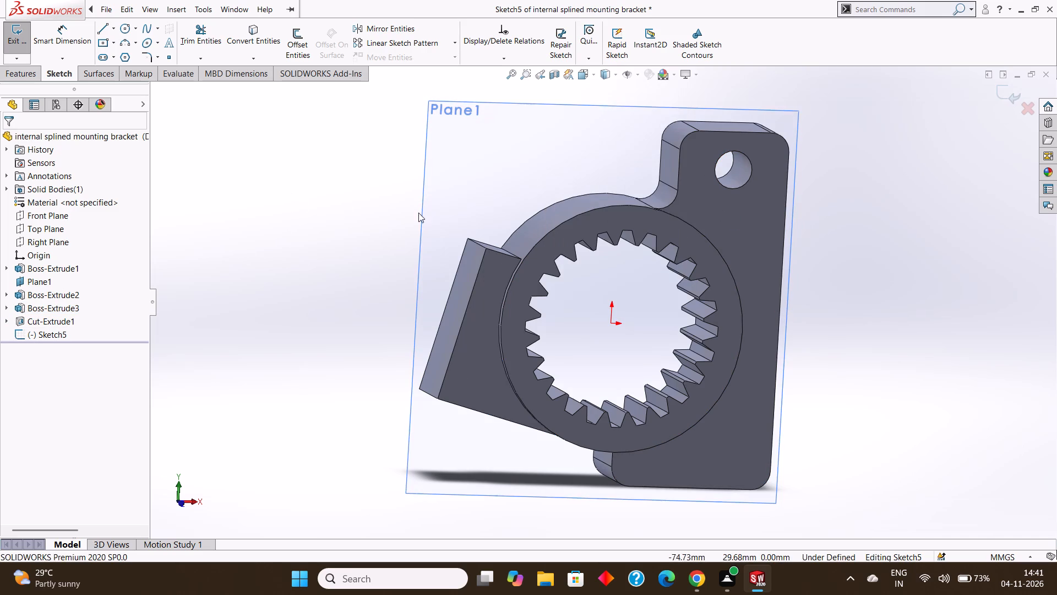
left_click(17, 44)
Hide Plane1 from the model view.
right_click(525, 130)
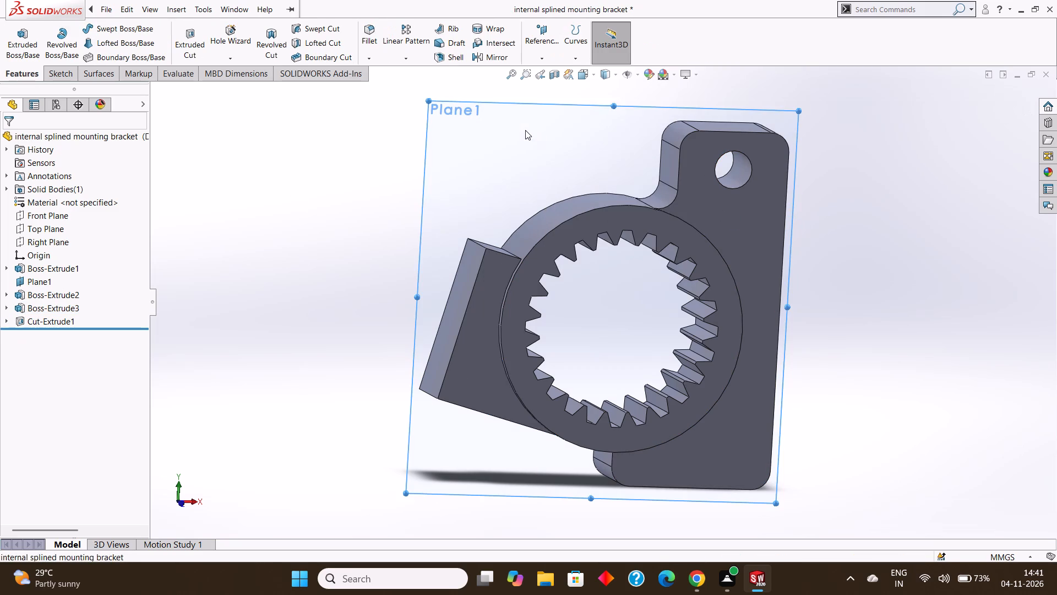
left_click(571, 114)
middle_click(957, 165)
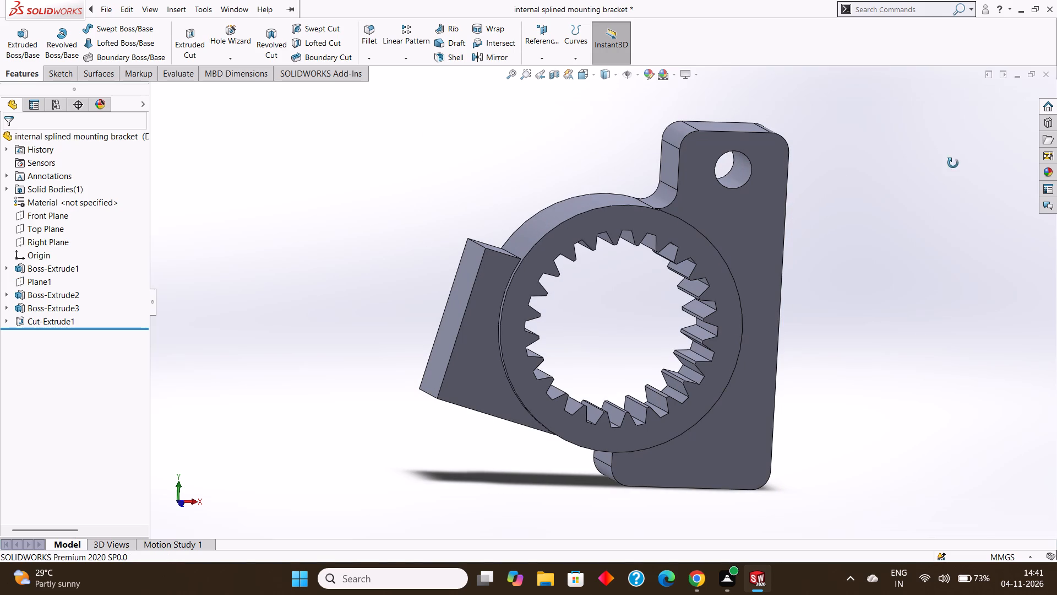
left_click(940, 163)
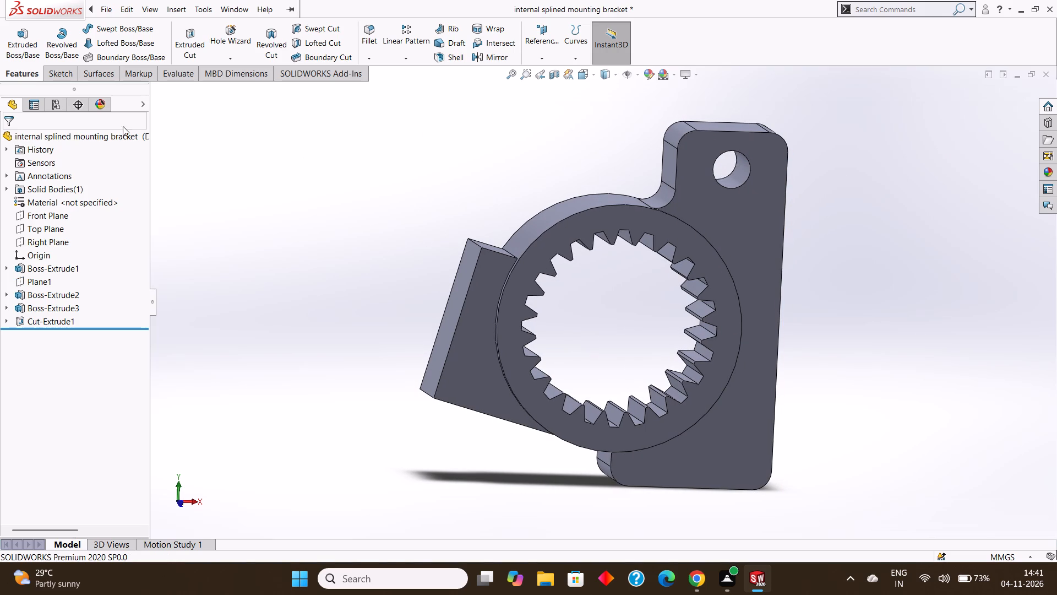
Edit the slanted arm's extrusion, Boss-Extrude3, and set its Mid Plane depth to 24 mm.
left_click(62, 71)
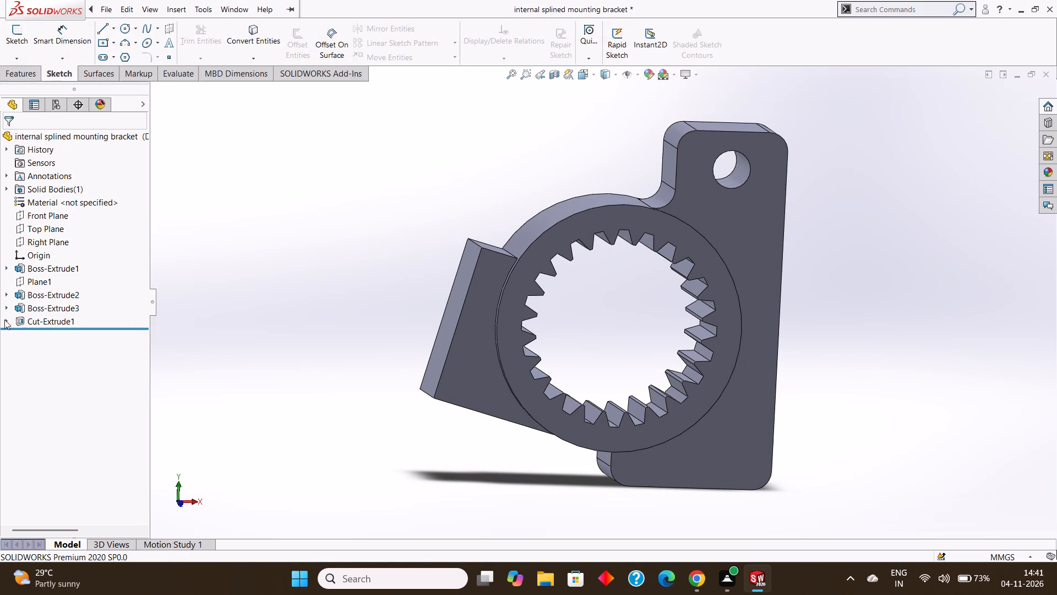
left_click(32, 309)
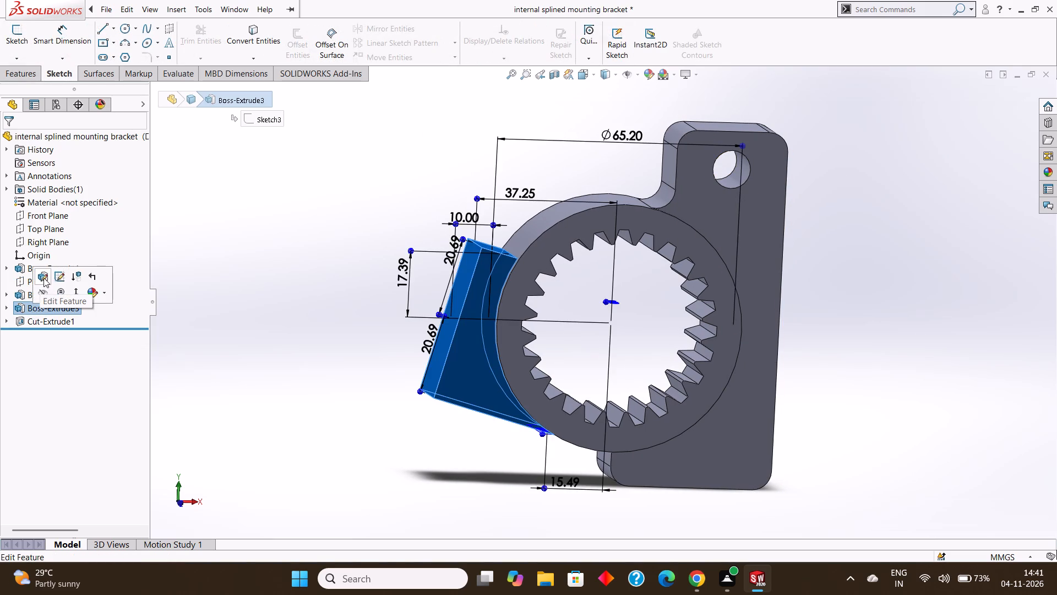
left_click(43, 278)
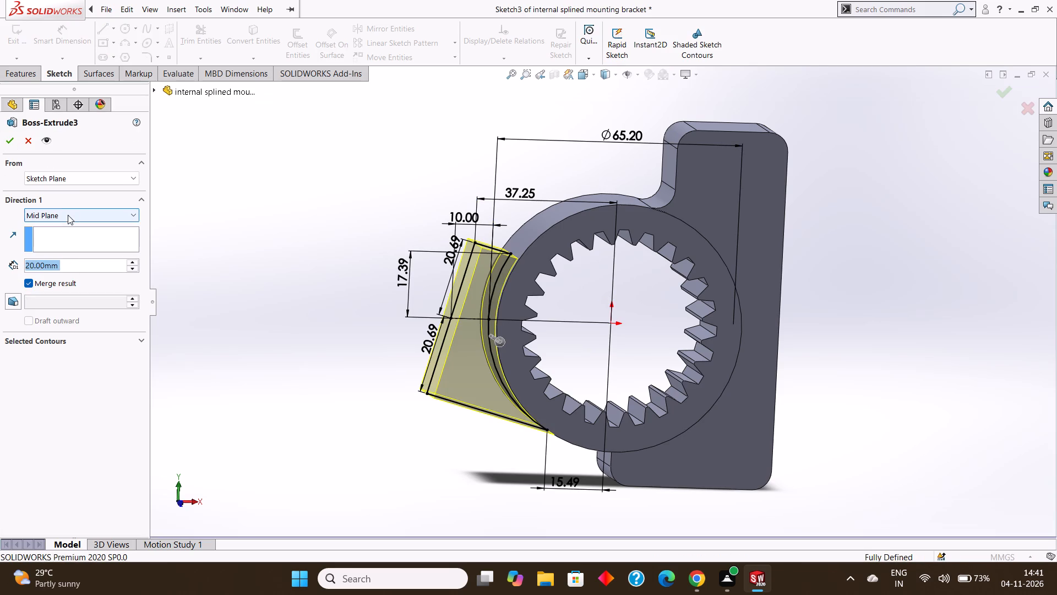
left_click(72, 265)
left_click_drag(94, 264, 13, 263)
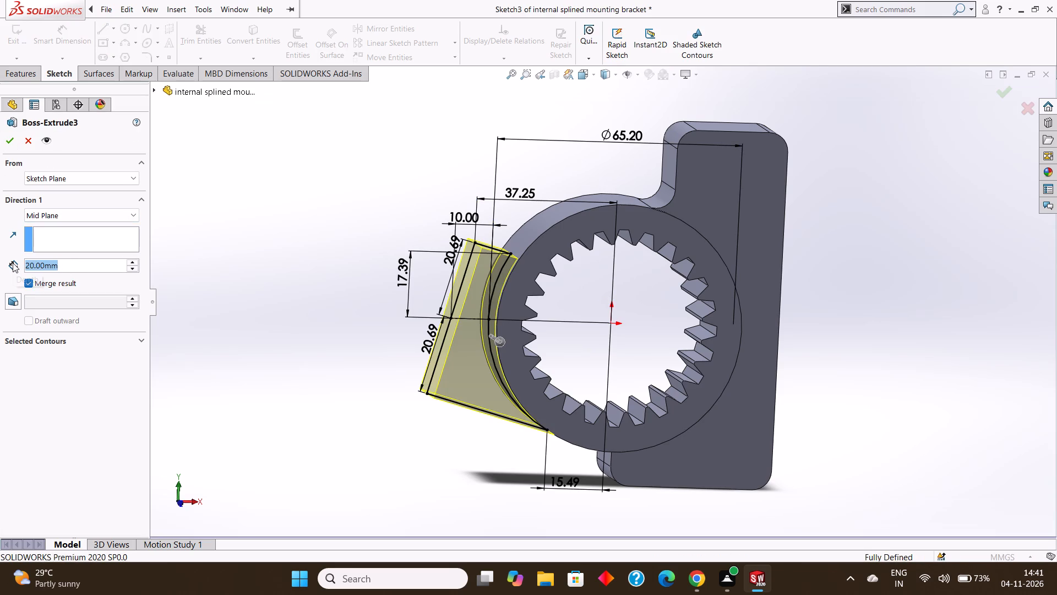
type("24")
key("Return")
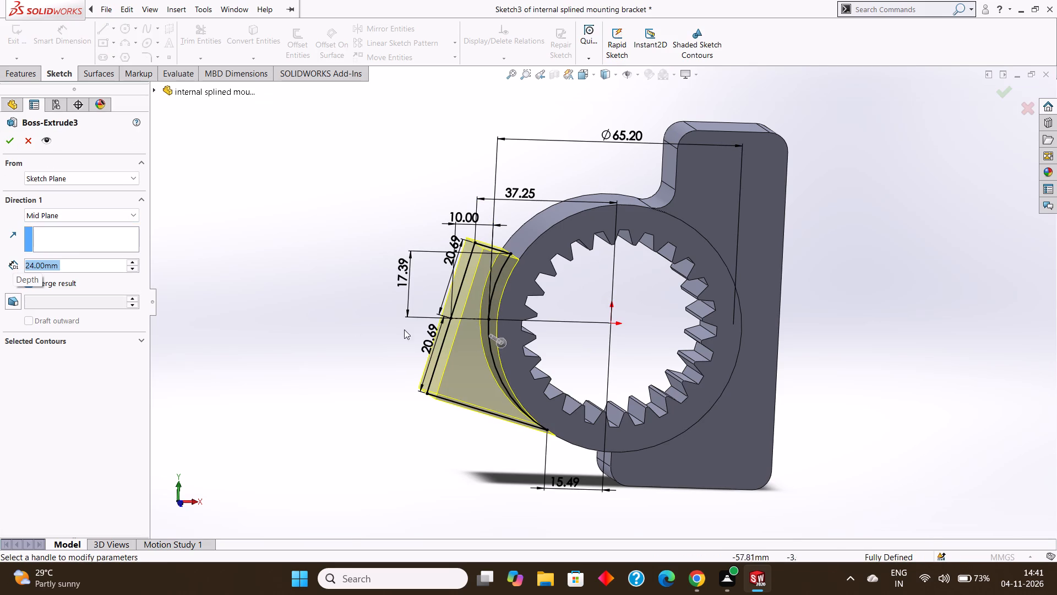
middle_click_drag(407, 190, 433, 187)
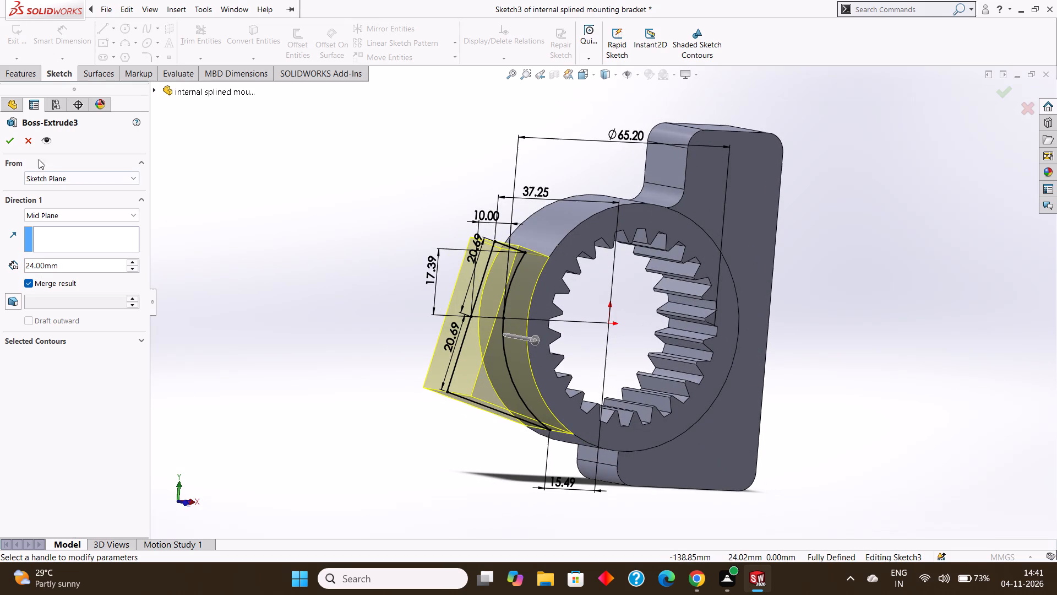
left_click(9, 139)
left_click(286, 163)
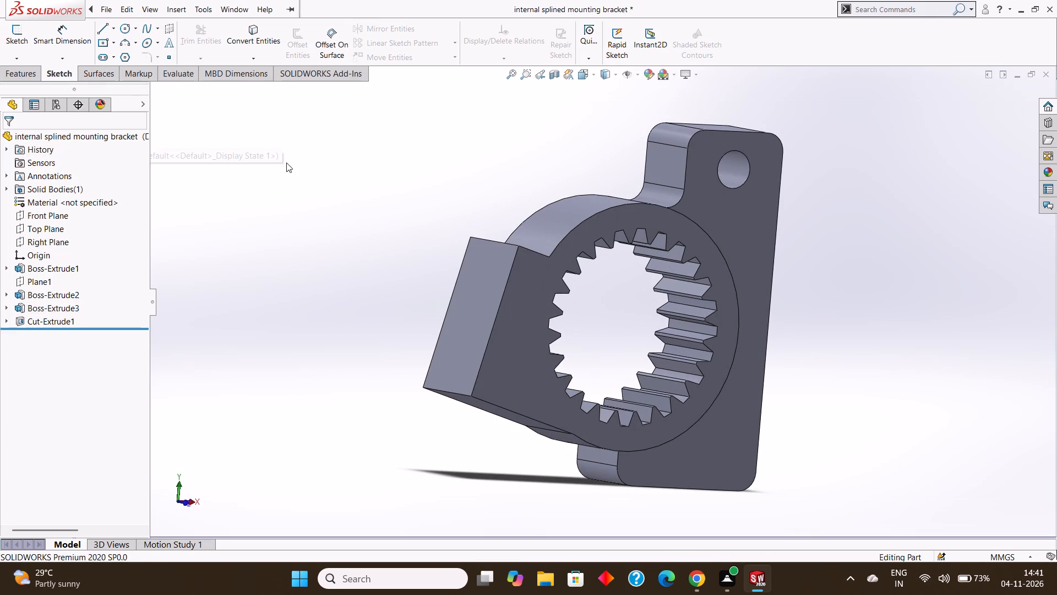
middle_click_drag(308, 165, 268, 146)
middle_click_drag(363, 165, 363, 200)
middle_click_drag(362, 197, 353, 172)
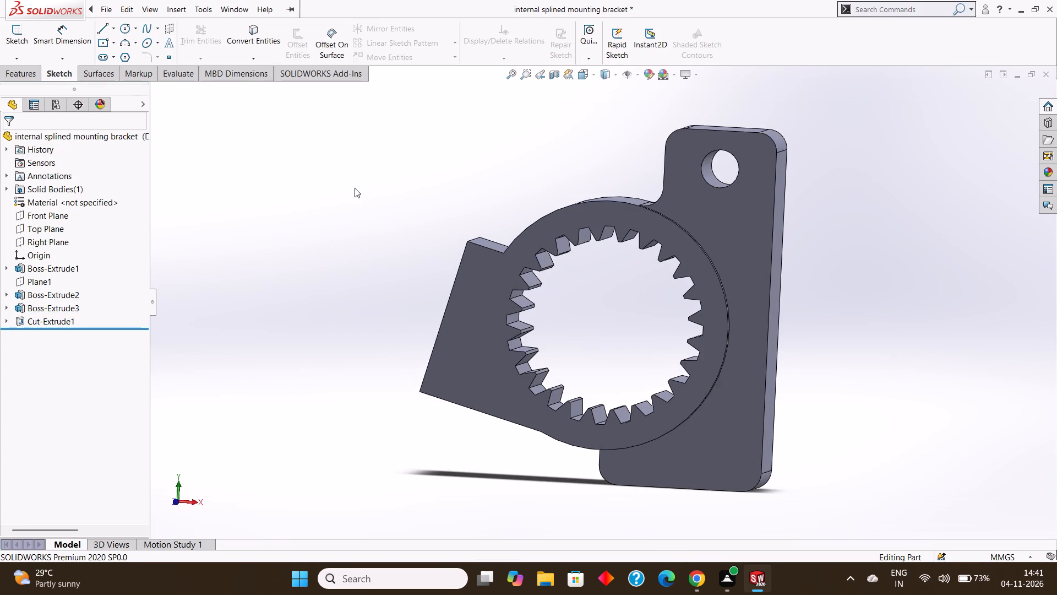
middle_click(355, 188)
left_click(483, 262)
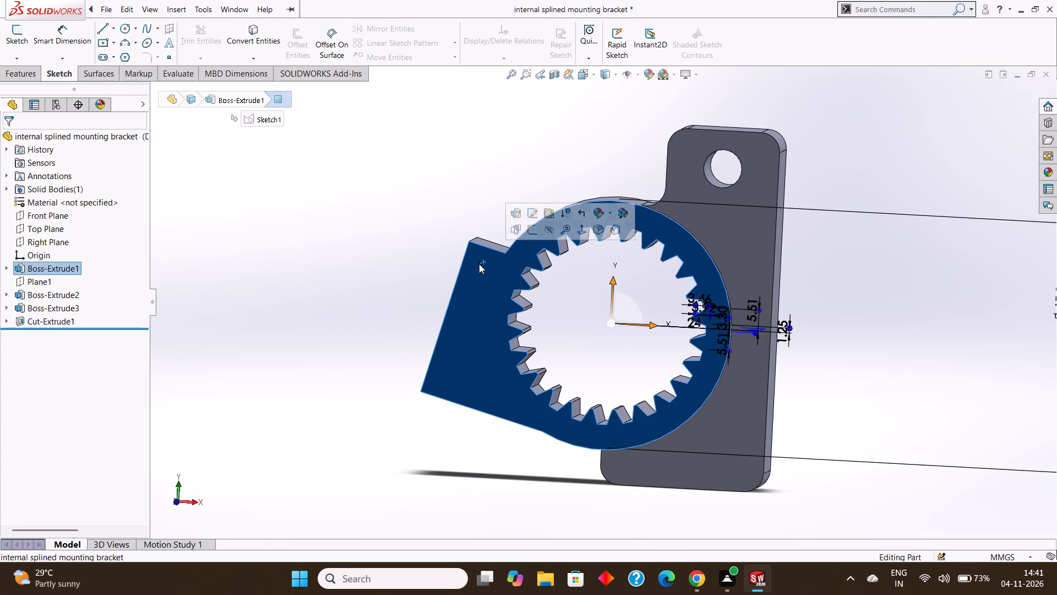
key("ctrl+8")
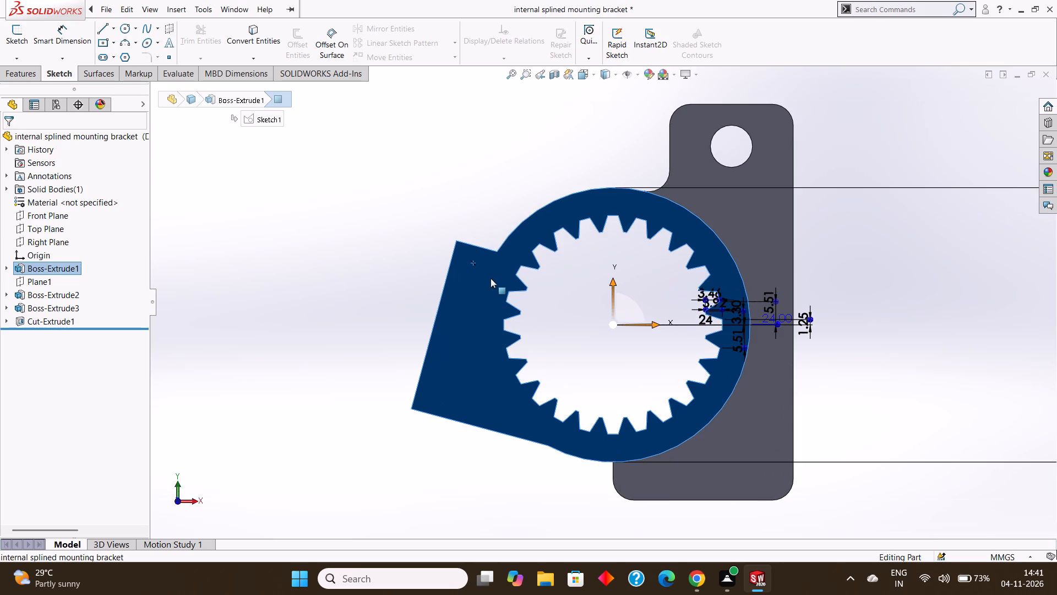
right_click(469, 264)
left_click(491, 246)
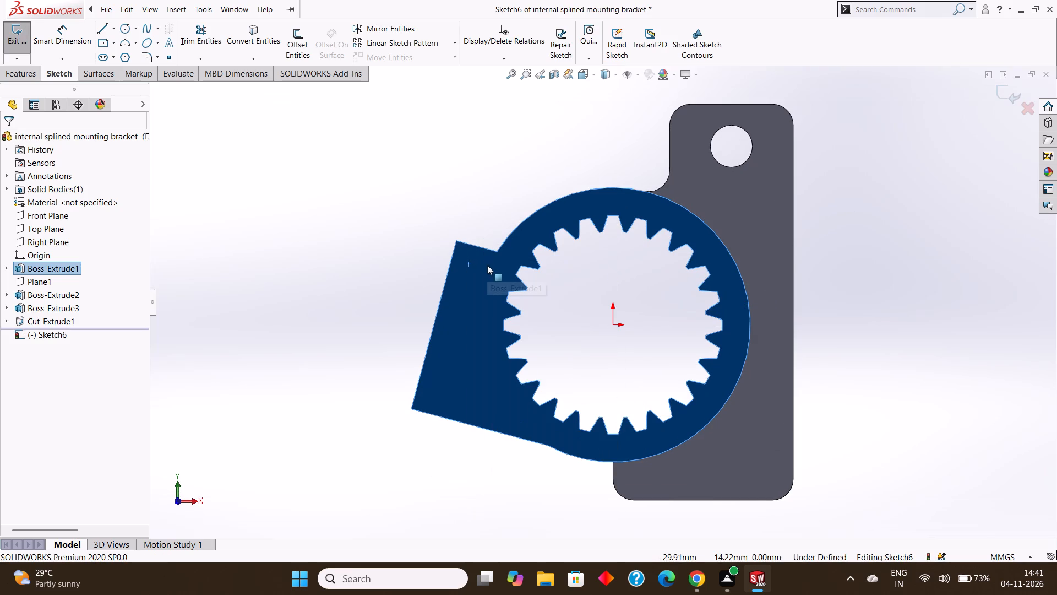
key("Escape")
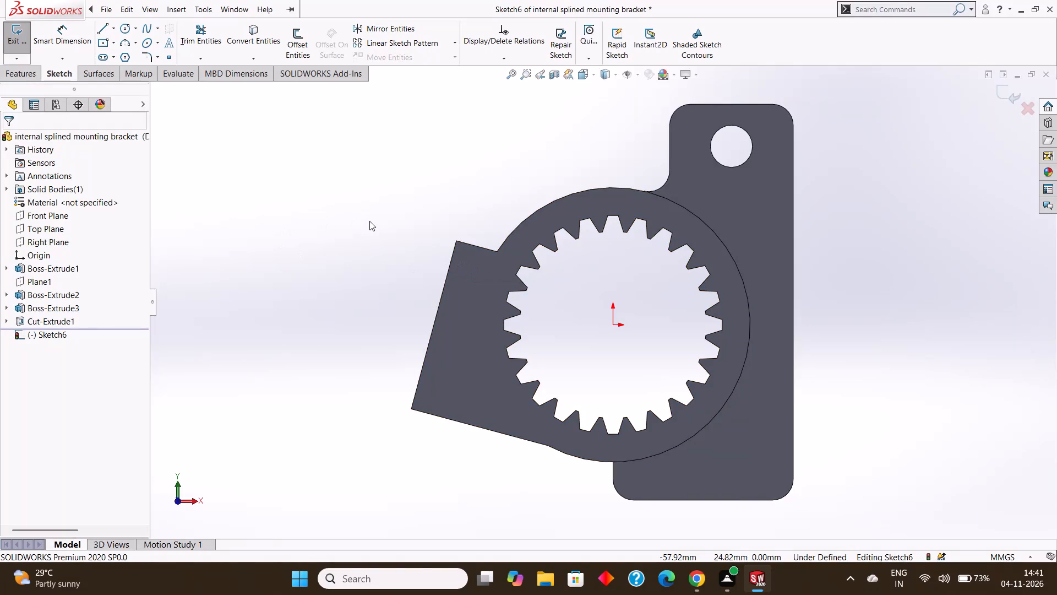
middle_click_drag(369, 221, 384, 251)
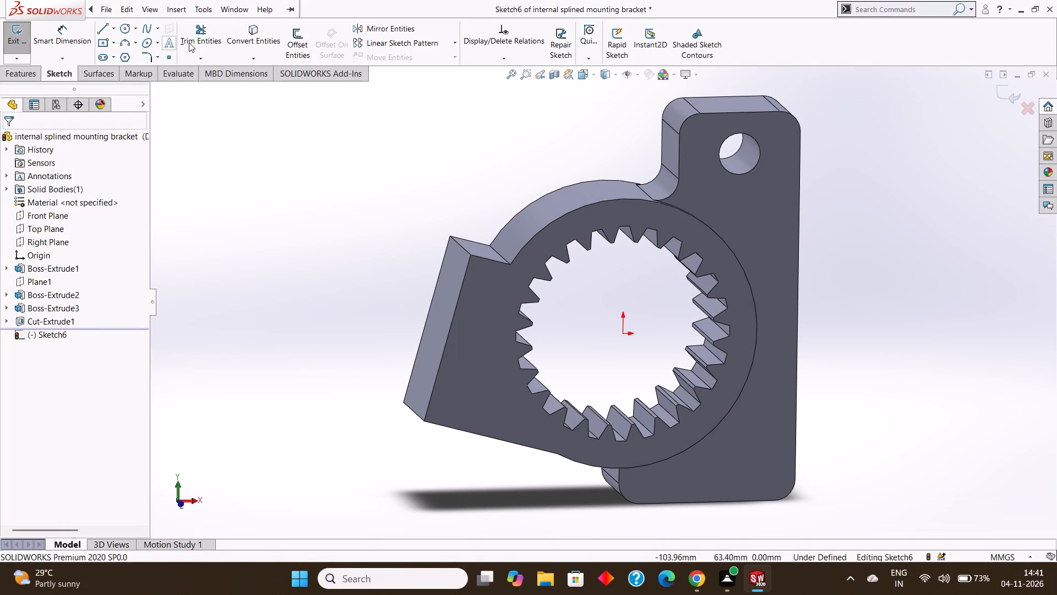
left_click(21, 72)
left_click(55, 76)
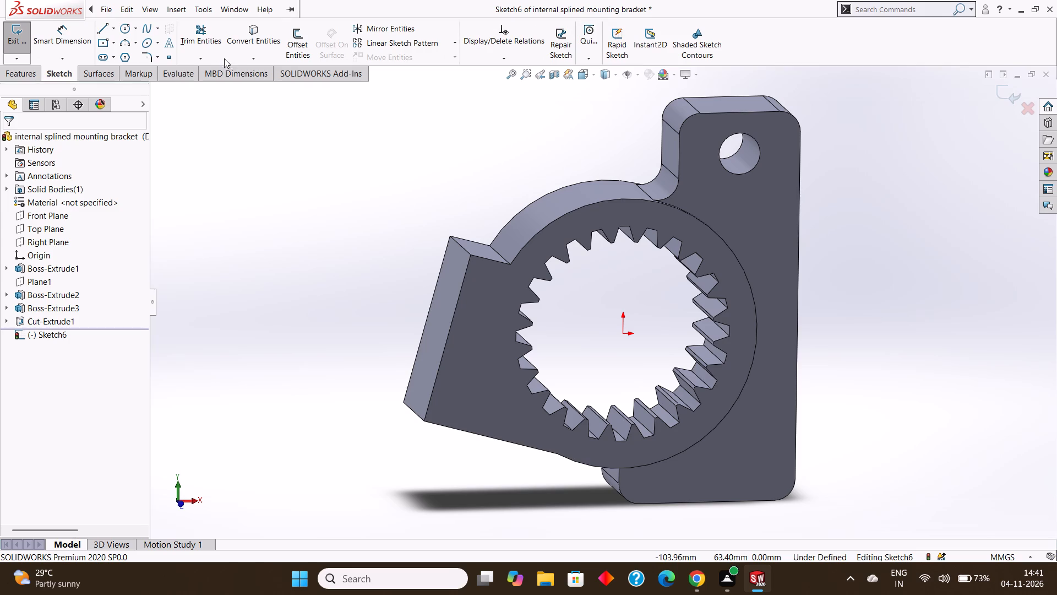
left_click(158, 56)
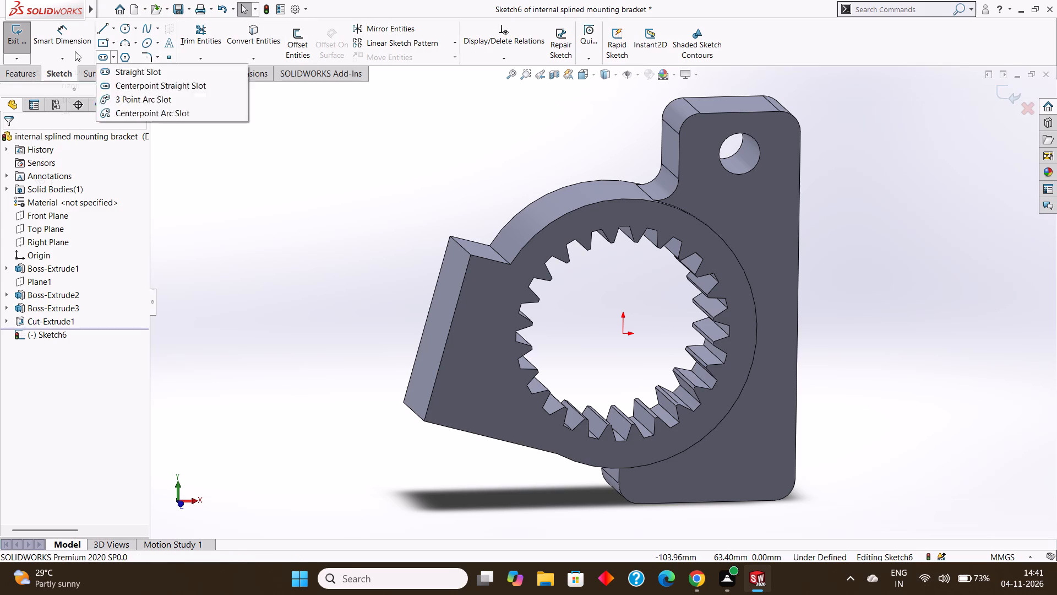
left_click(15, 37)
Fillet the slanted arm's upper and lower outer corner edges and its upper junction with the ring at a 5 mm radius.
left_click(24, 72)
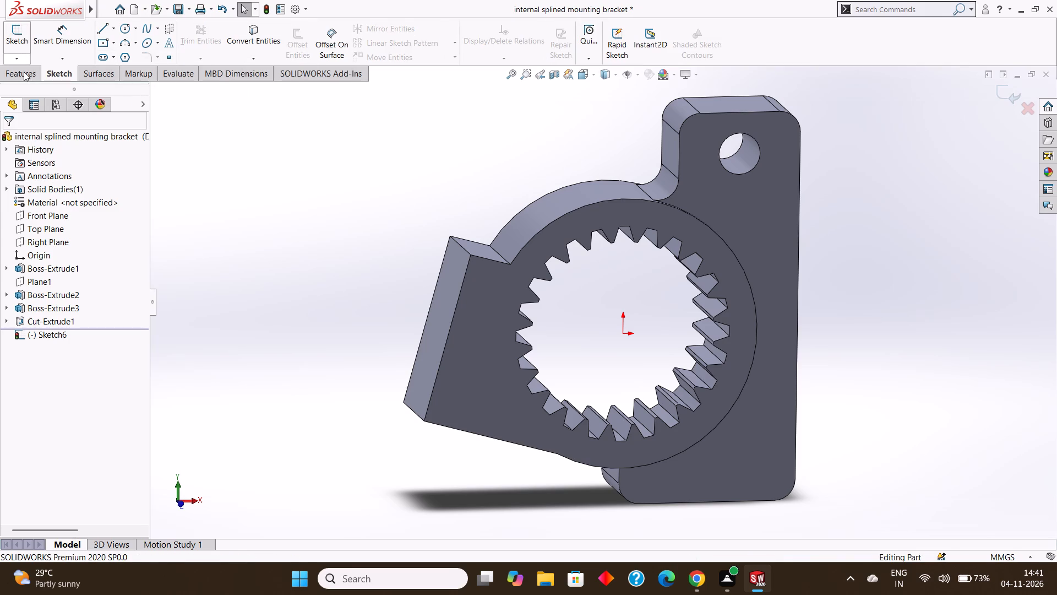
left_click(374, 59)
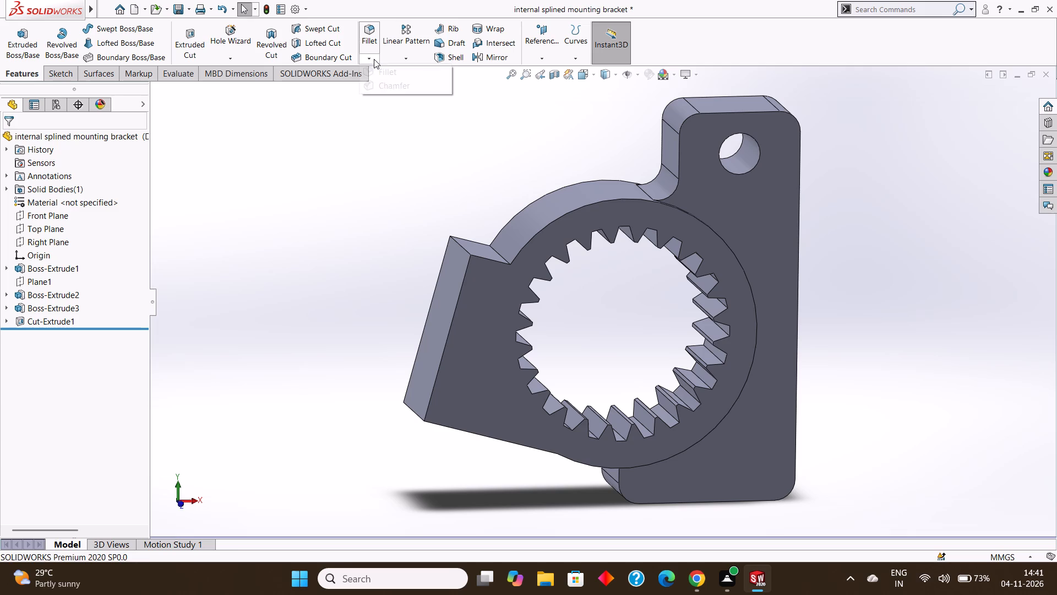
left_click(378, 68)
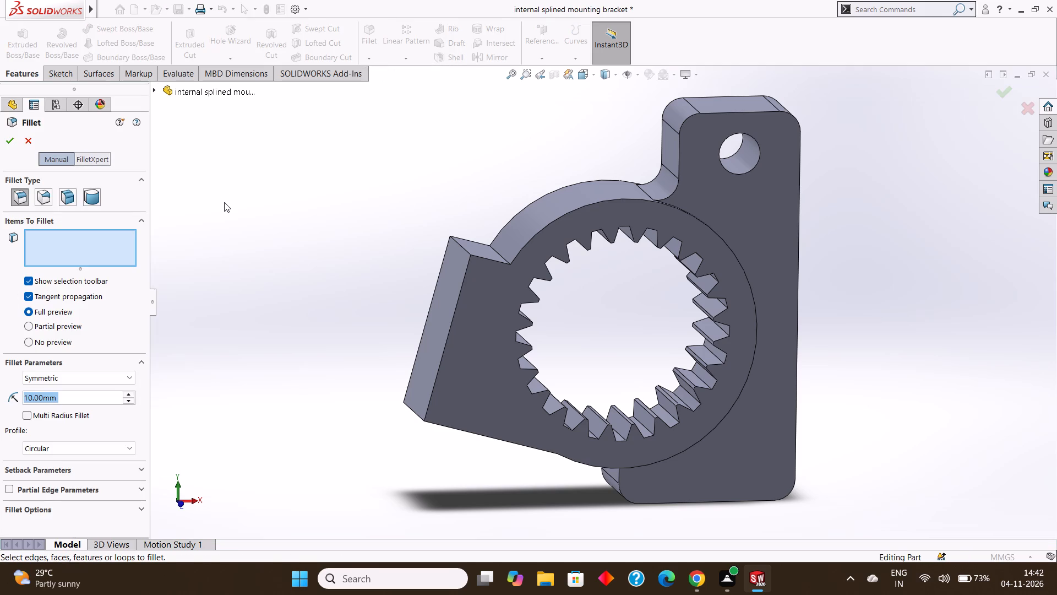
key("BackSpace")
key("5")
key("Return")
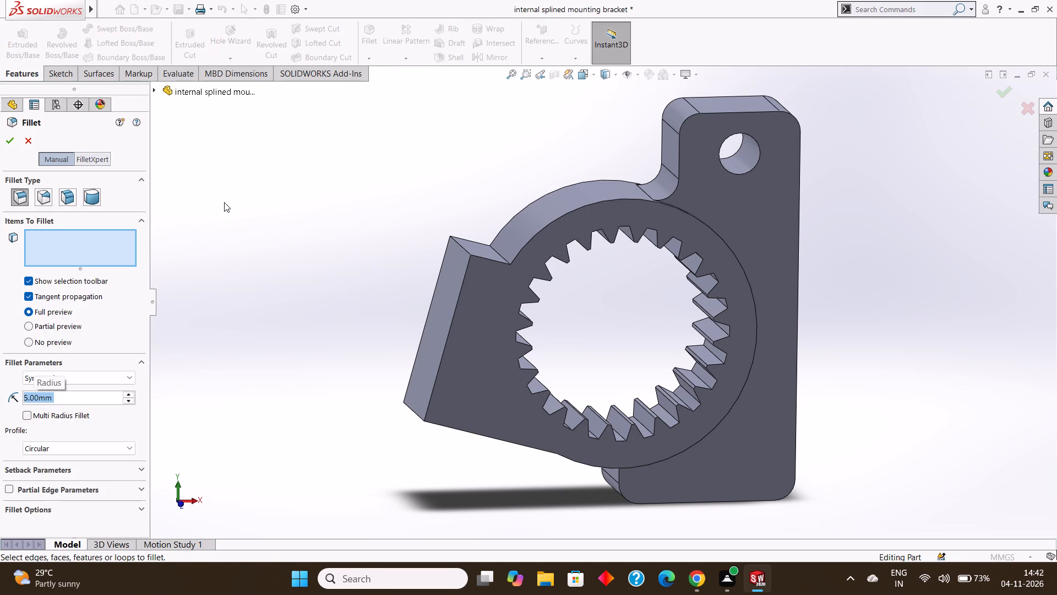
middle_click_drag(391, 204, 392, 224)
scroll(392, 224, "down", 1)
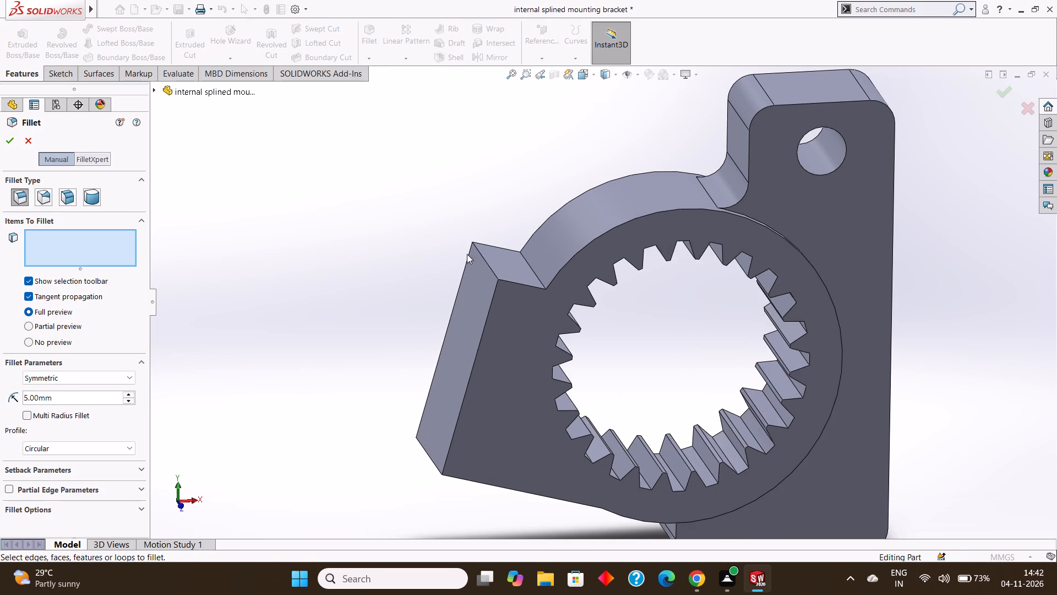
left_click(486, 261)
middle_click_drag(351, 227, 348, 191)
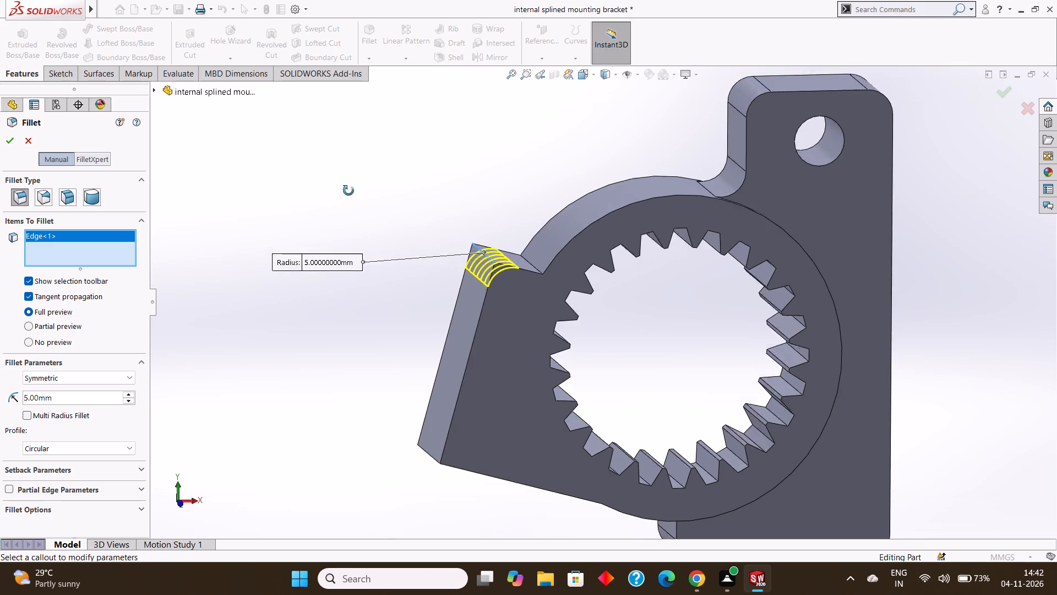
middle_click_drag(348, 191, 348, 171)
middle_click_drag(361, 188, 358, 209)
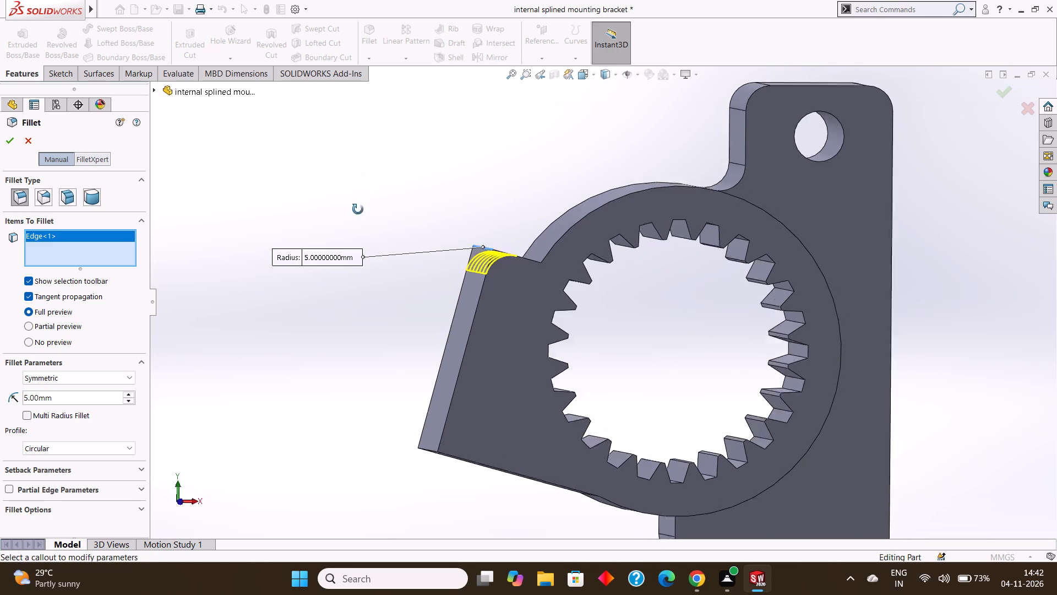
middle_click_drag(358, 209, 358, 237)
left_click(526, 261)
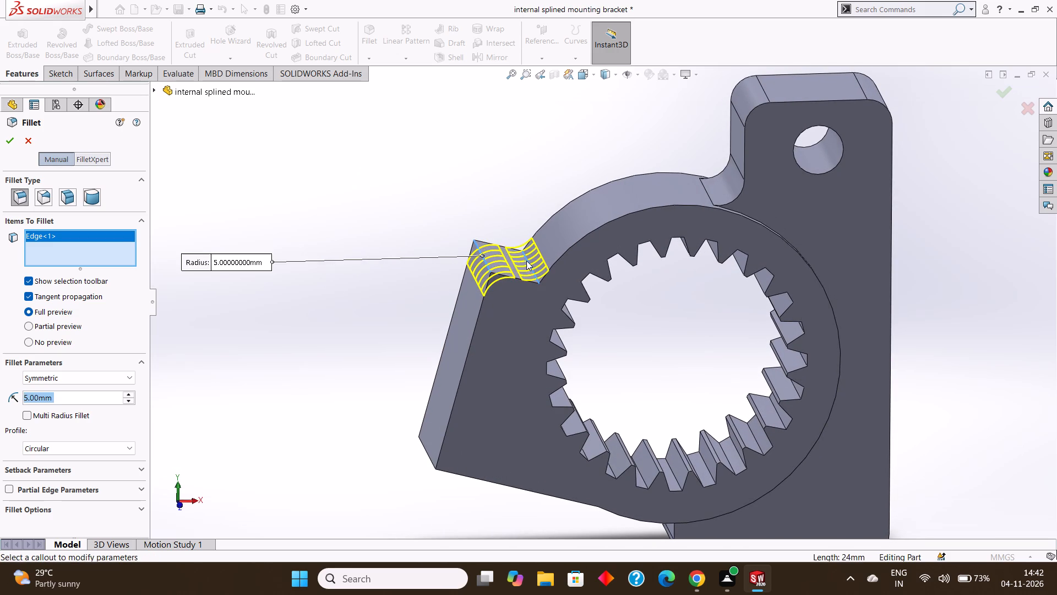
middle_click_drag(394, 251, 429, 178)
middle_click_drag(404, 246, 395, 231)
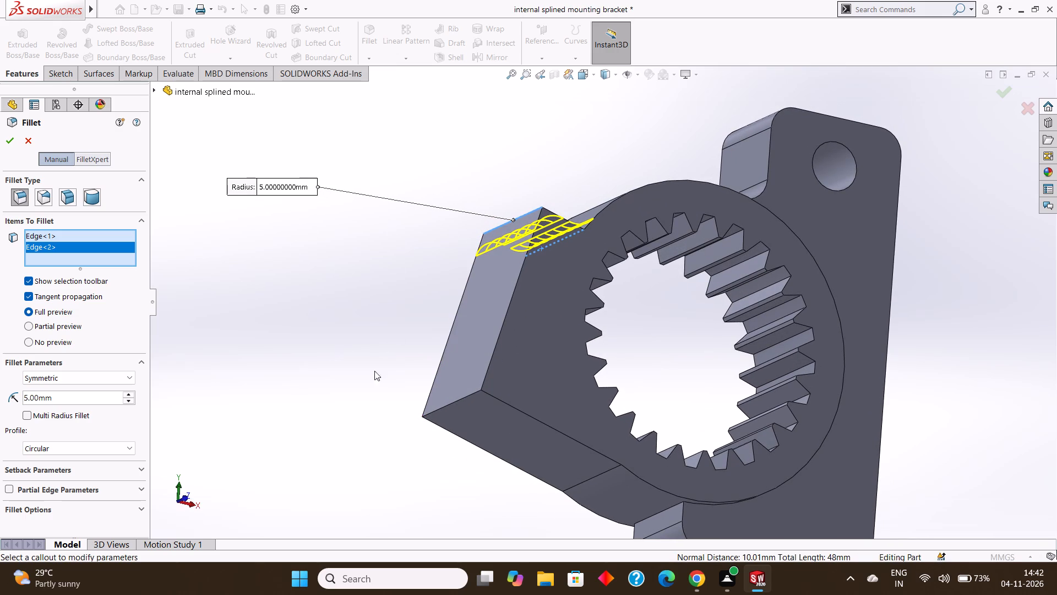
left_click(456, 401)
middle_click_drag(373, 328, 378, 331)
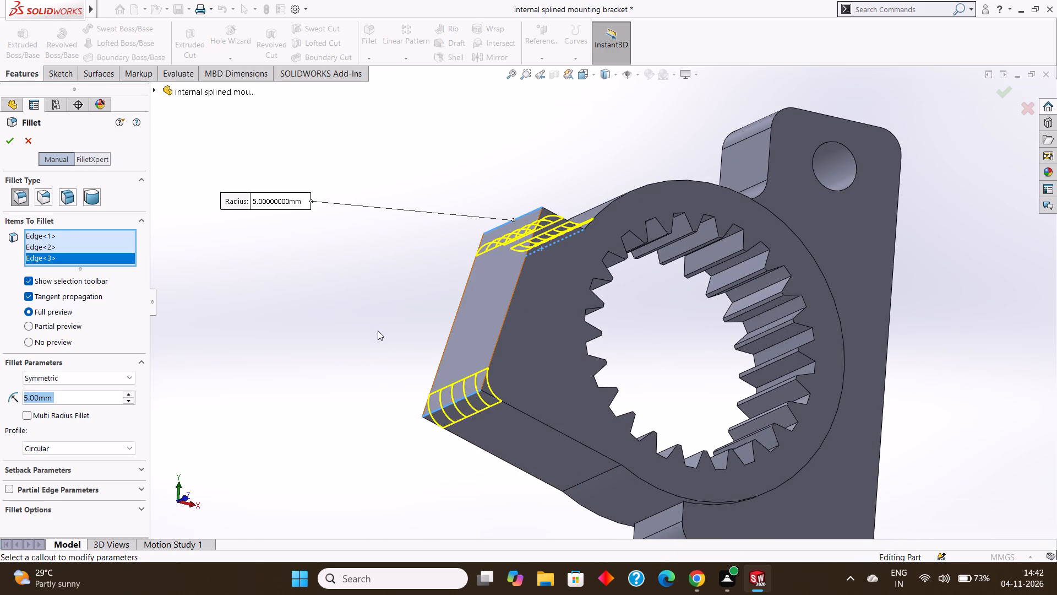
middle_click_drag(378, 331, 384, 388)
middle_click_drag(402, 373, 394, 387)
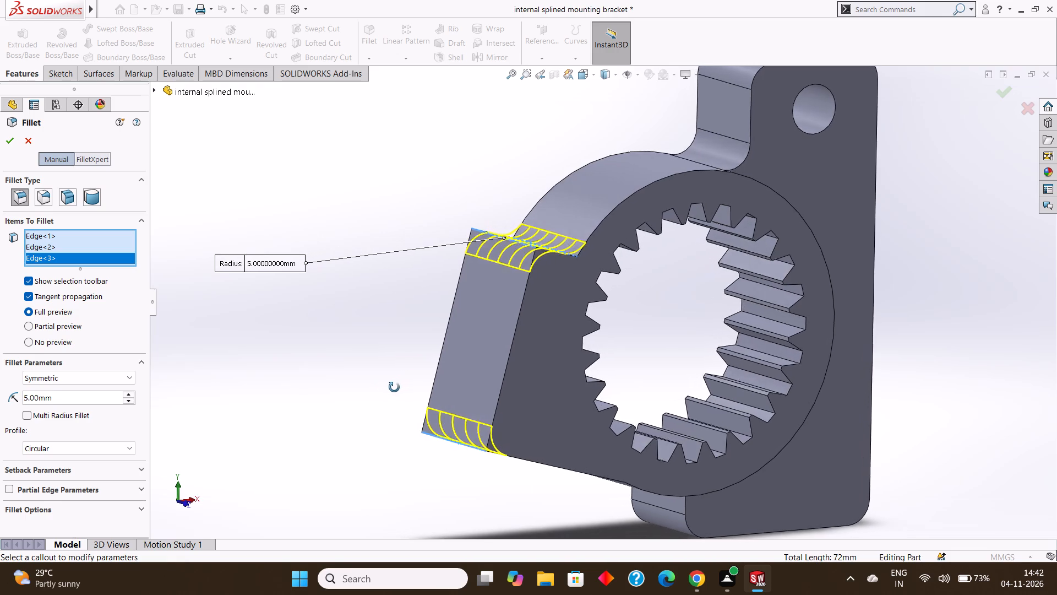
middle_click_drag(394, 387, 366, 364)
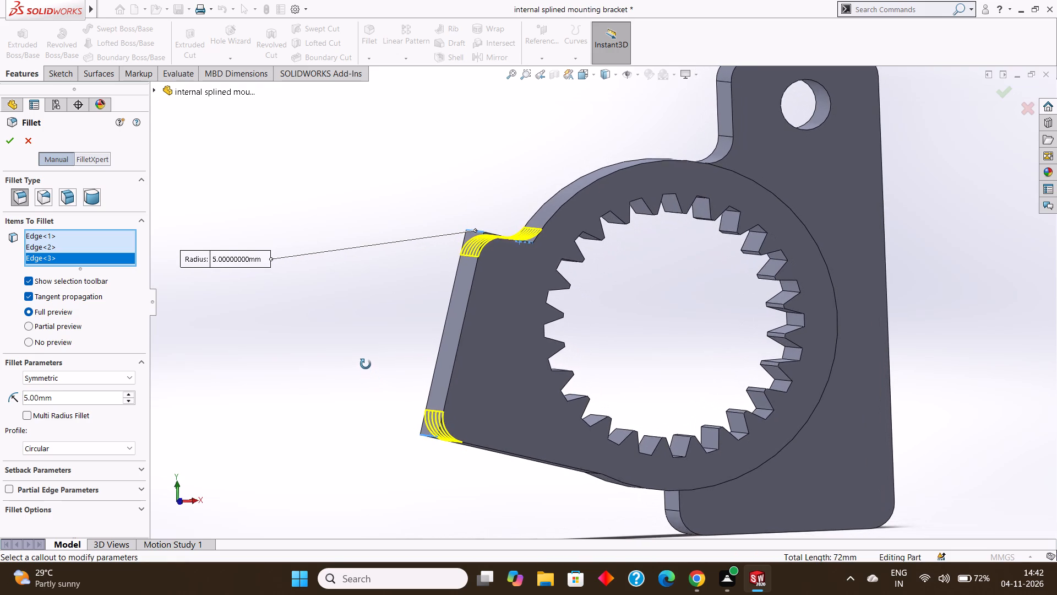
middle_click_drag(366, 364, 372, 337)
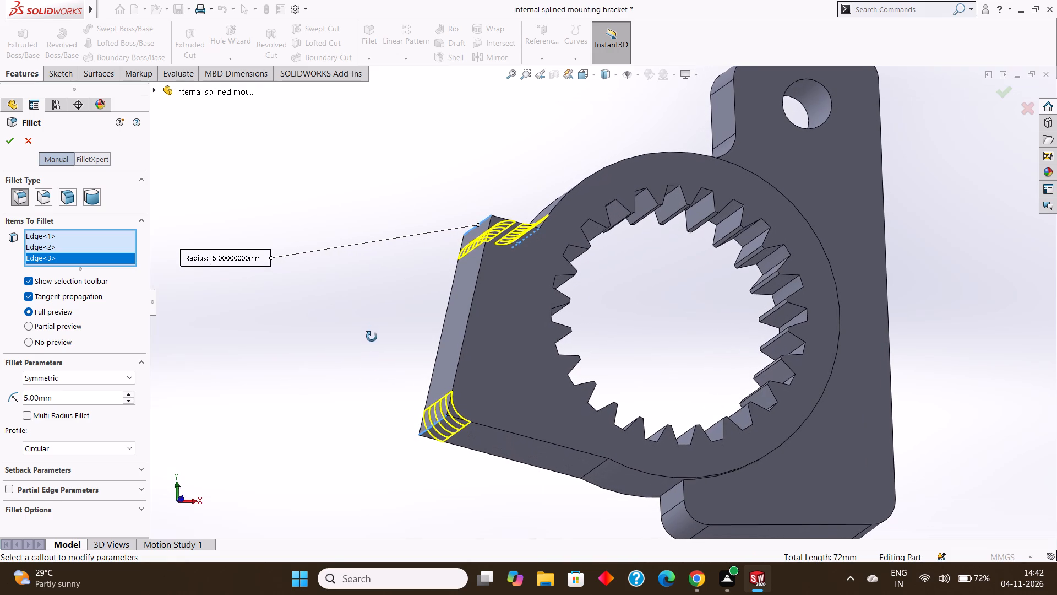
middle_click_drag(372, 337, 372, 337)
left_click(4, 136)
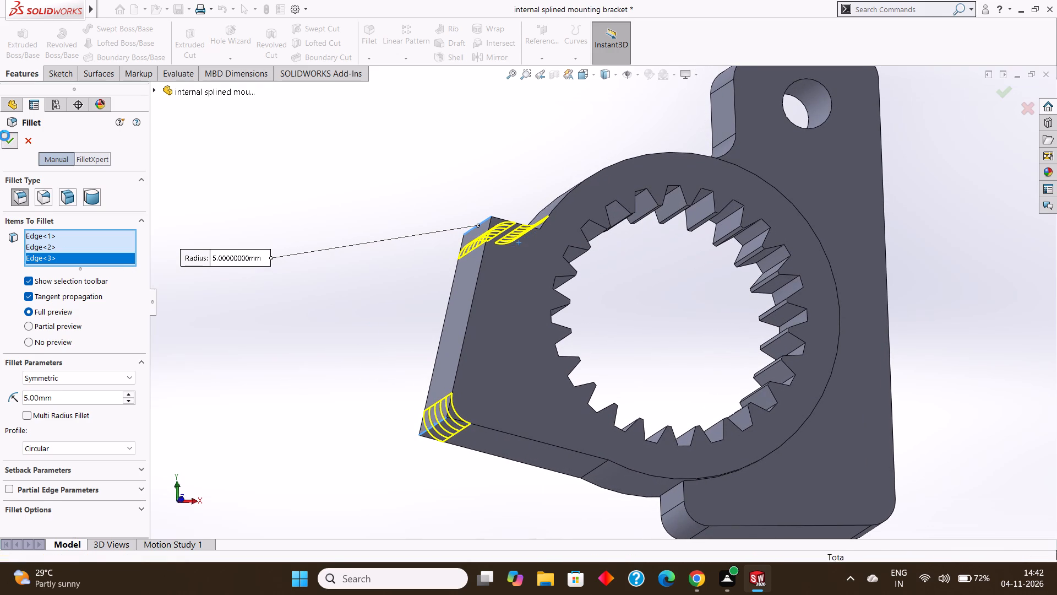
Examine the filleted arm and the whole bracket from several angles.
middle_click_drag(302, 159, 309, 273)
middle_click_drag(378, 214, 358, 193)
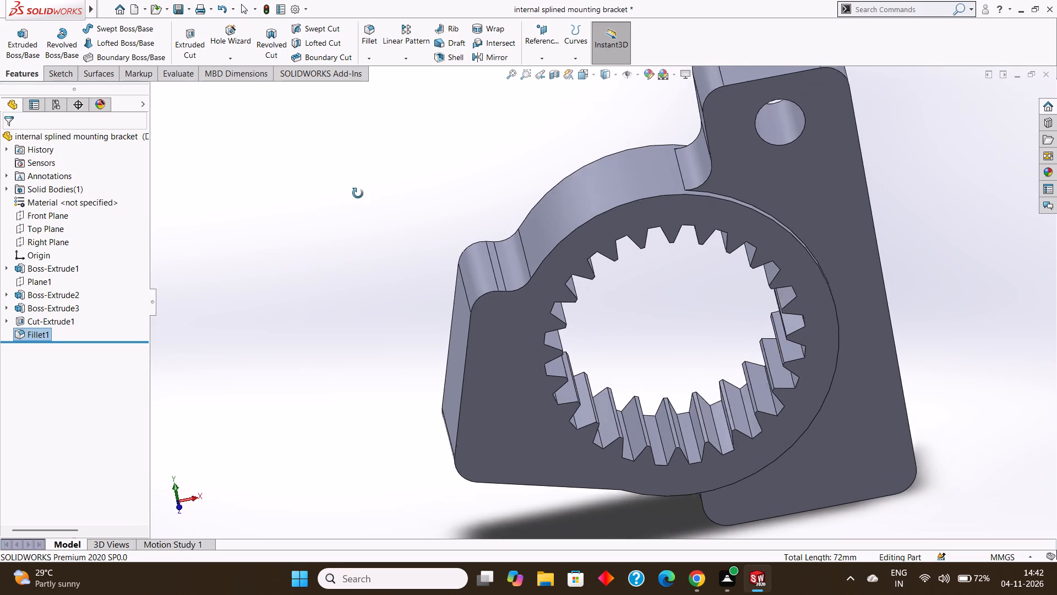
middle_click_drag(358, 193, 357, 193)
middle_click_drag(356, 193, 366, 208)
middle_click_drag(371, 231, 351, 198)
middle_click_drag(359, 225, 358, 215)
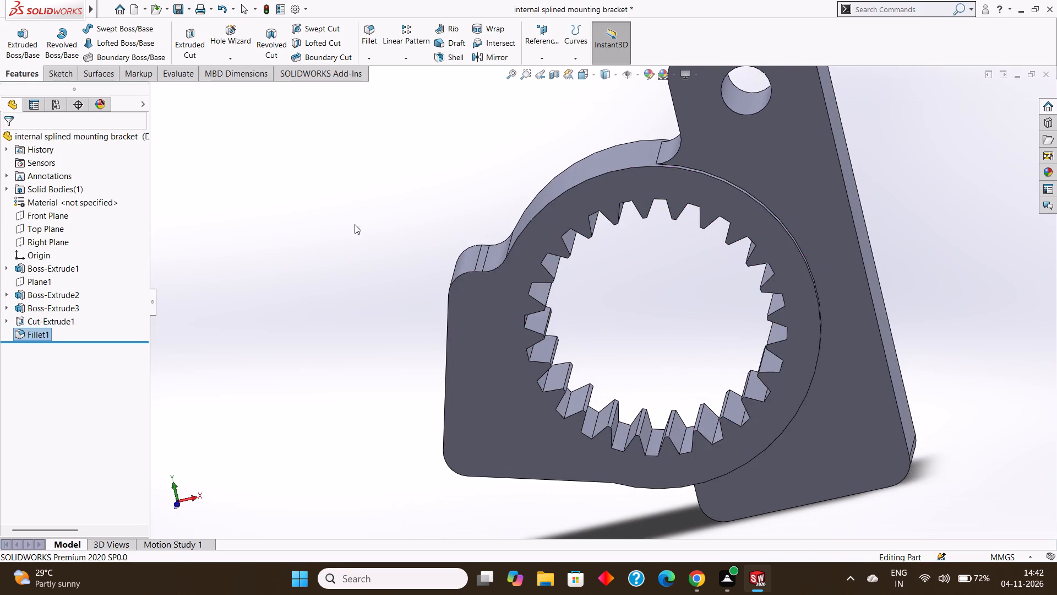
middle_click_drag(353, 234, 358, 215)
middle_click_drag(359, 215, 388, 217)
scroll(390, 219, "up", 1)
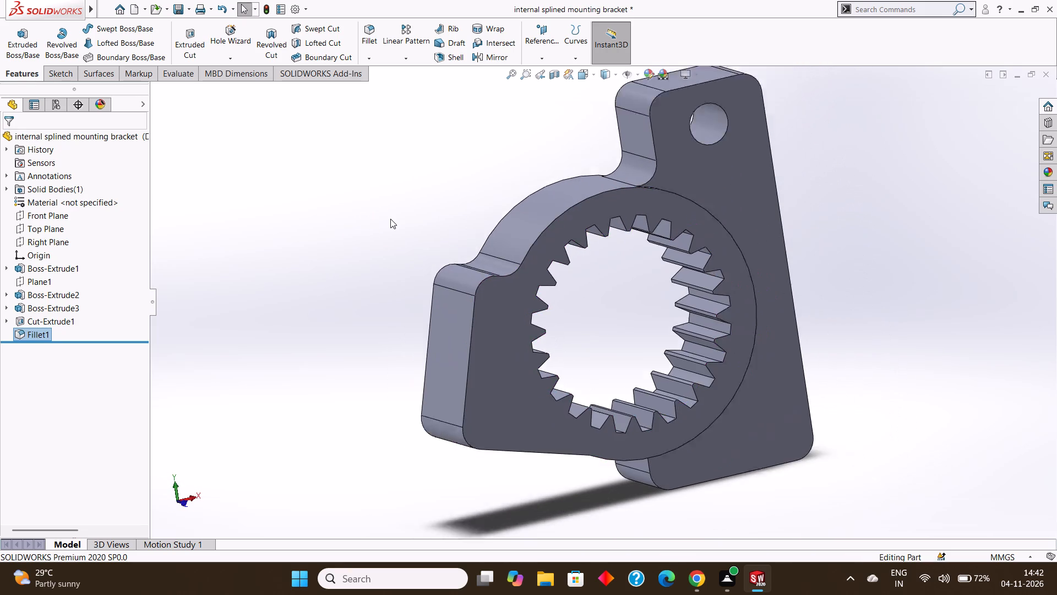
scroll(390, 219, "up", 1)
middle_click_drag(393, 219, 393, 196)
middle_click_drag(398, 207, 401, 197)
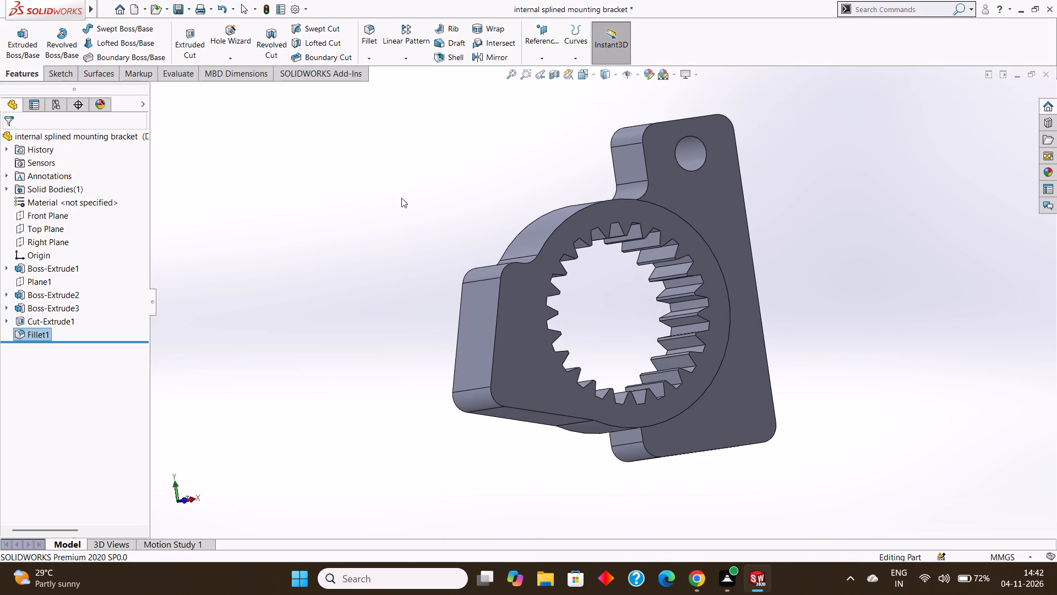
middle_click_drag(401, 205, 396, 207)
middle_click_drag(396, 209, 385, 210)
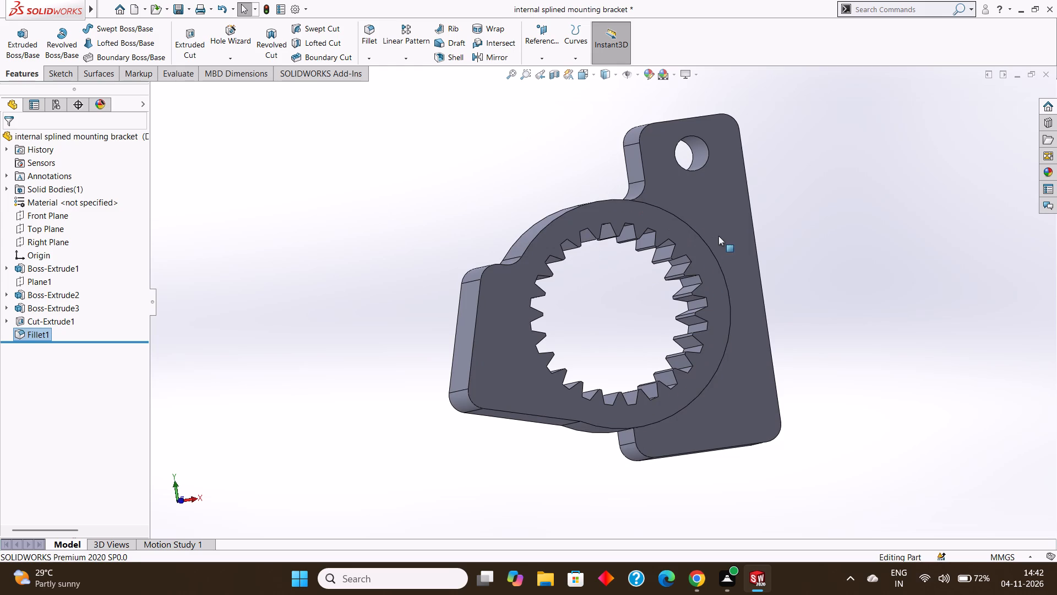
Start a sketch on the mounting plate's face and draw a 75.45 mm horizontal centerline from the plate's straight outer edge through the origin.
right_click(706, 207)
left_click(732, 191)
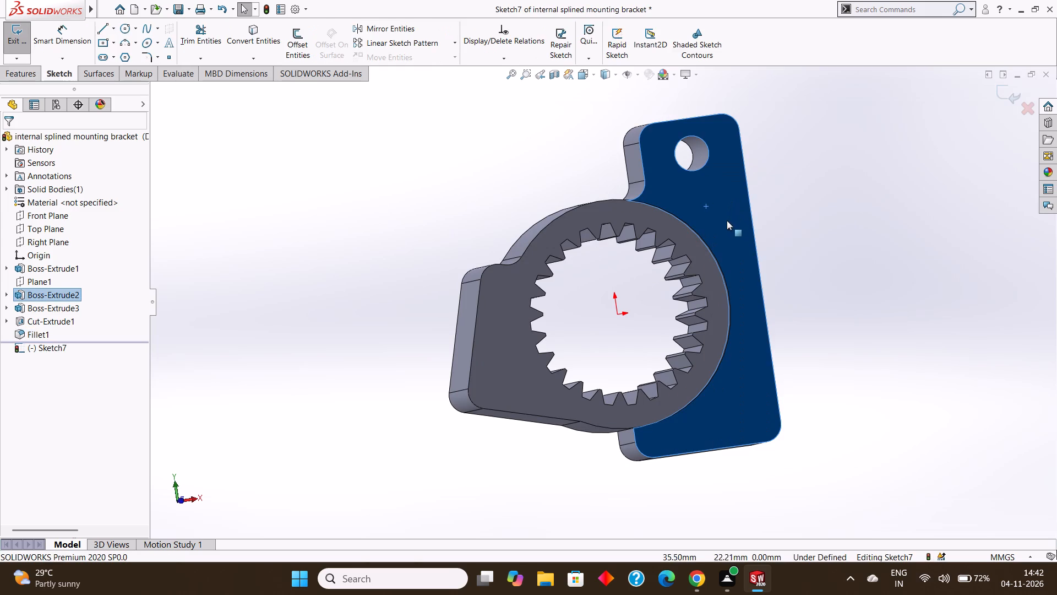
key("ctrl+8")
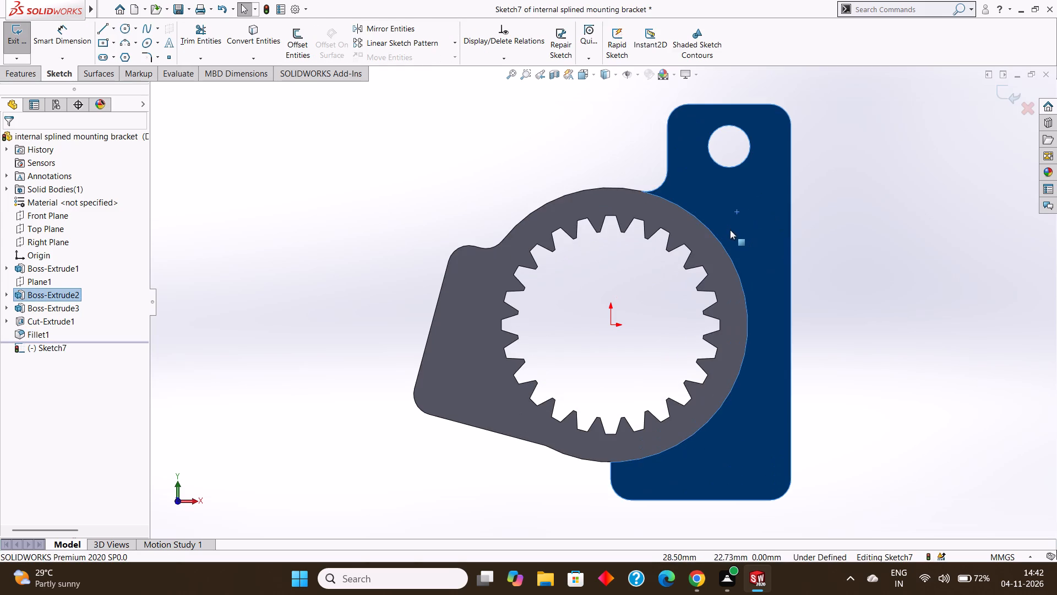
key("Escape")
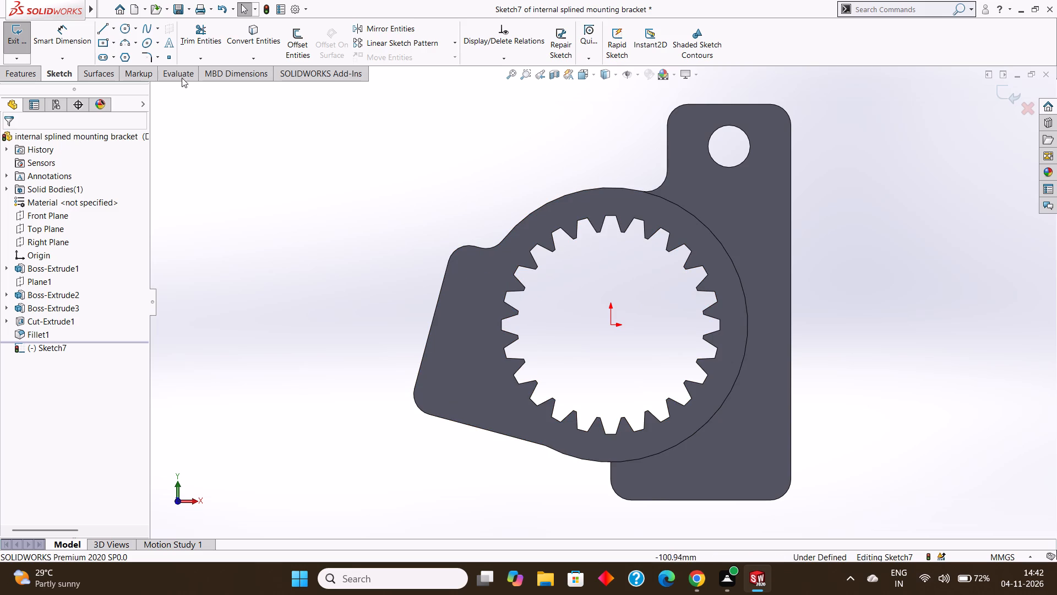
left_click(112, 29)
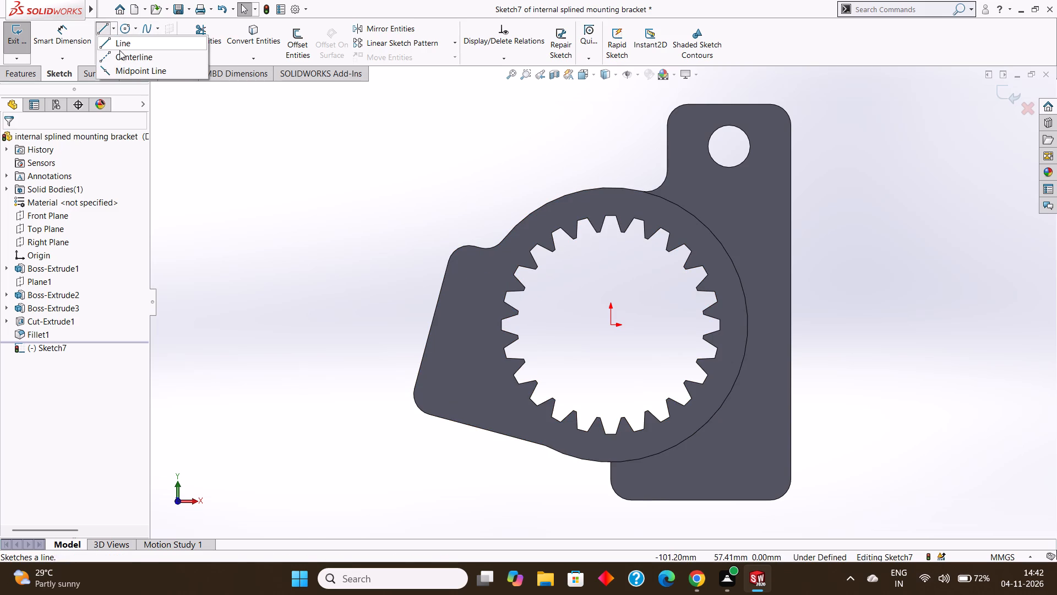
left_click(122, 59)
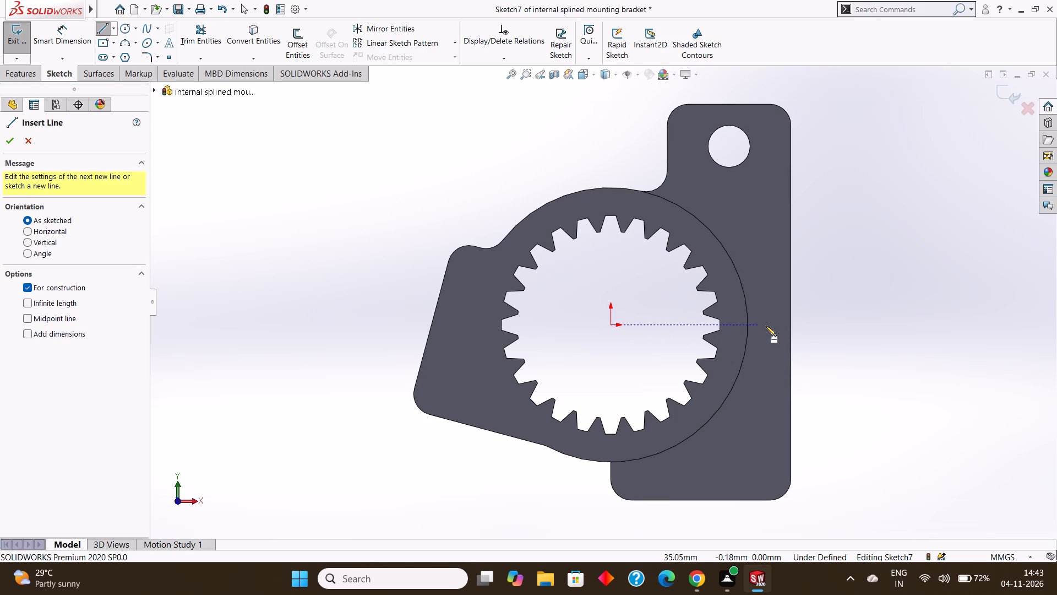
left_click(792, 326)
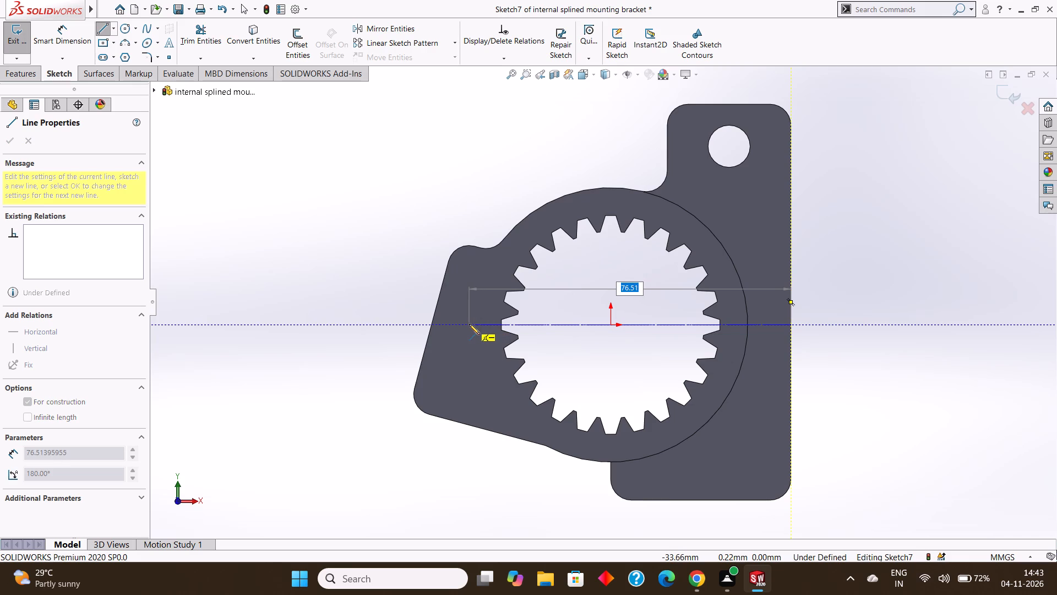
key("BackSpace")
type("76")
key("BackSpace")
type("5.")
type("45")
key("Return")
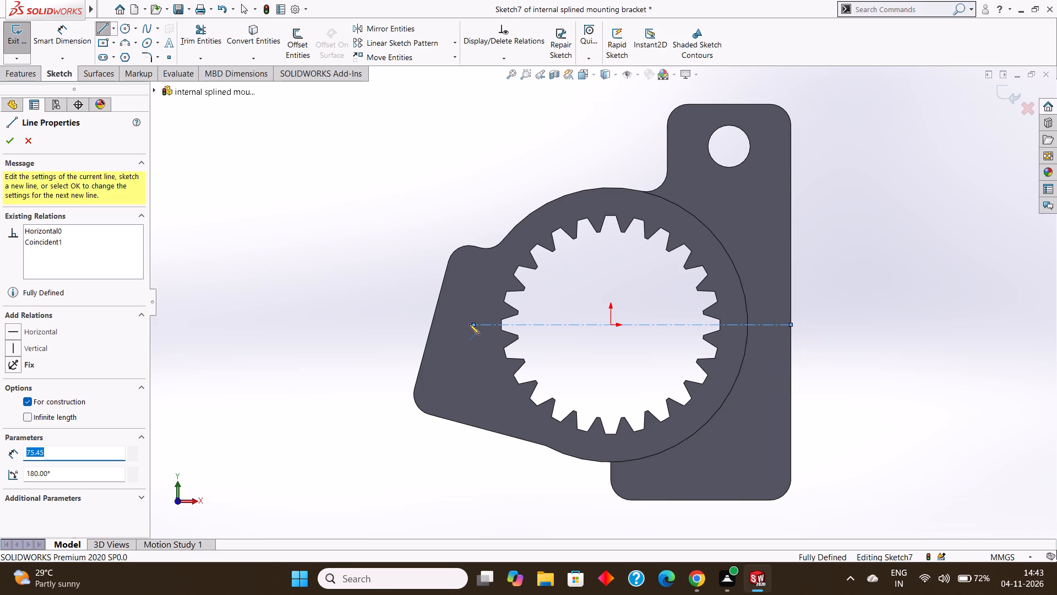
key("Escape")
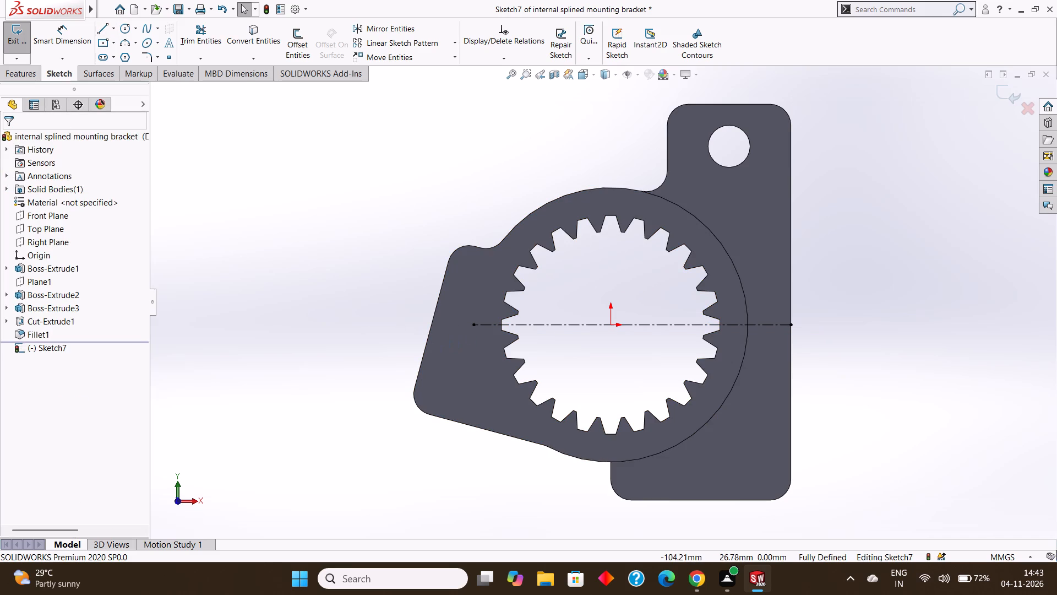
Sketch a circle of 4 mm radius centred on the centerline's free end on the slanted arm.
left_click(129, 30)
scroll(459, 324, "down", 2)
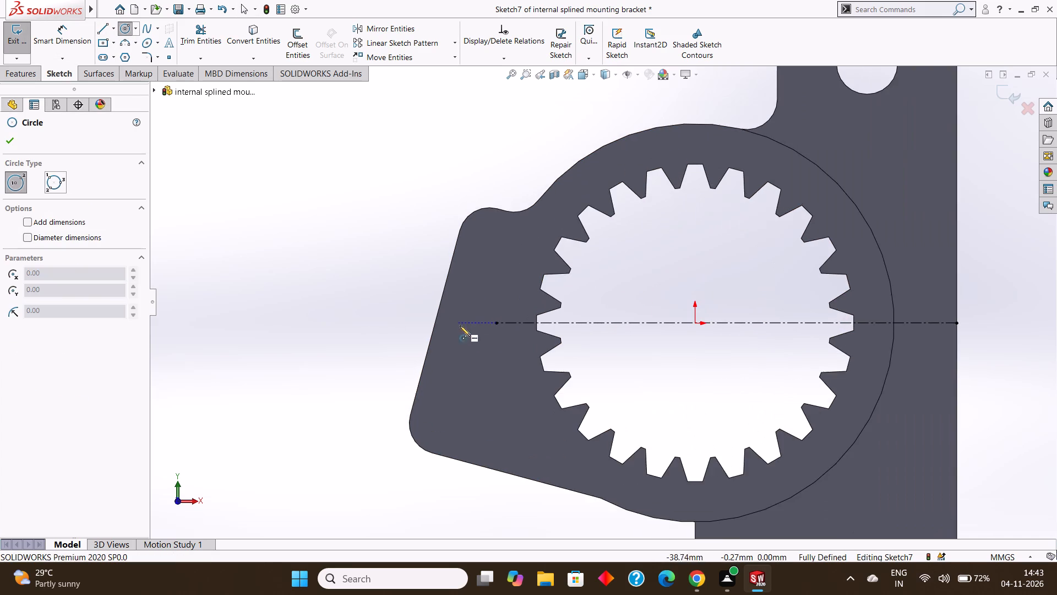
scroll(519, 328, "down", 5)
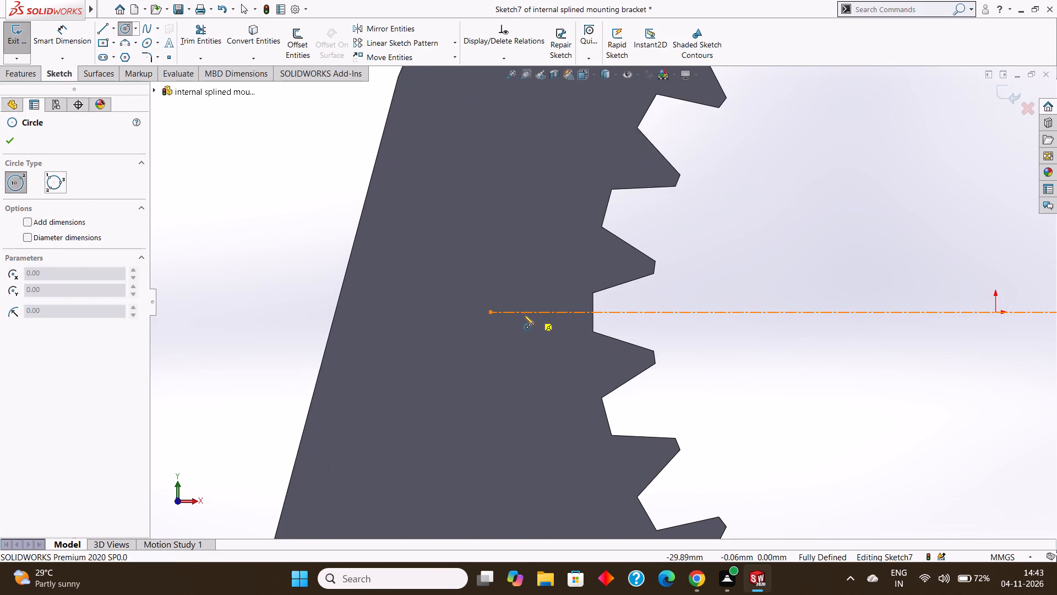
left_click_drag(491, 311, 504, 338)
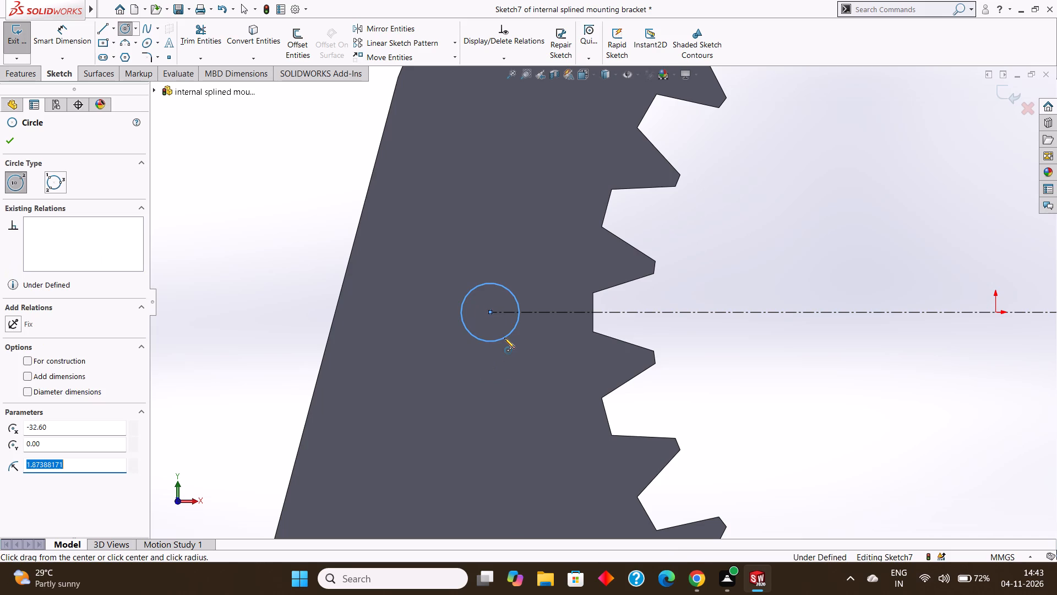
key("BackSpace")
key("4")
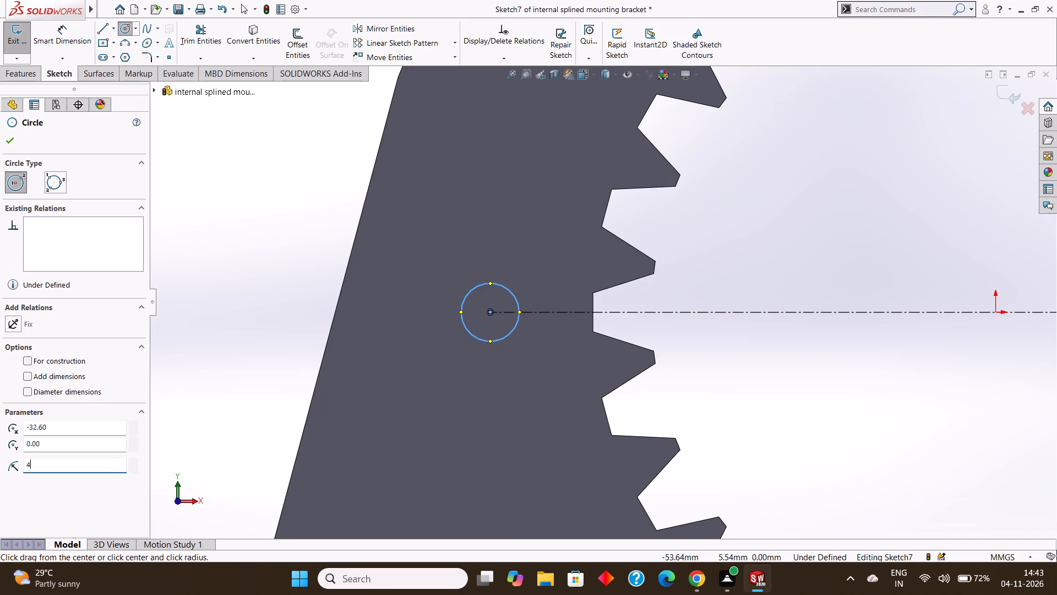
key("Return")
key("Escape")
key("Escape")
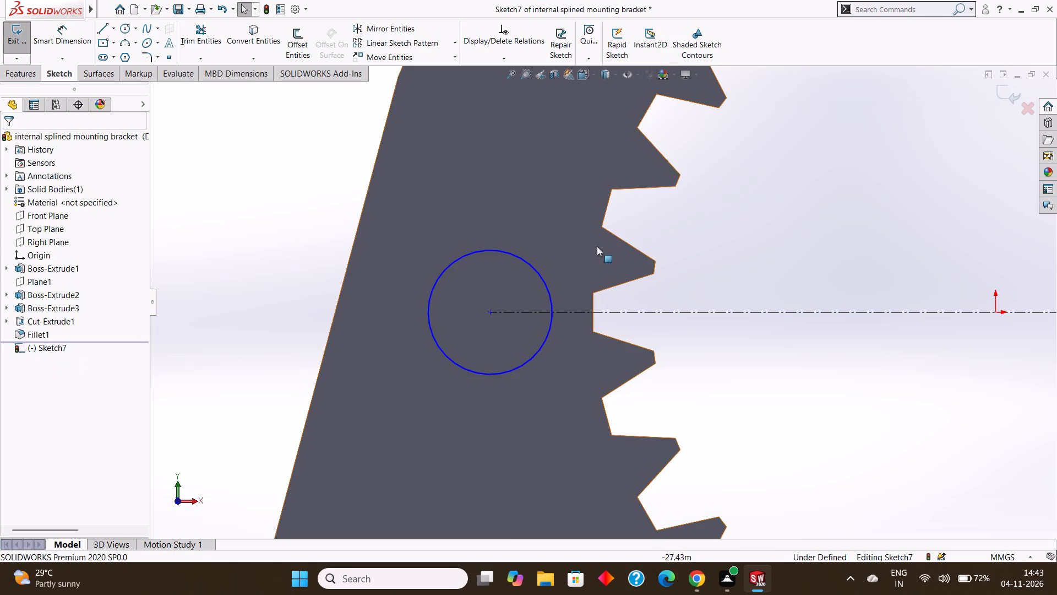
Dimension the circle's diameter and the distance from its centre to the origin.
scroll(579, 248, "up", 6)
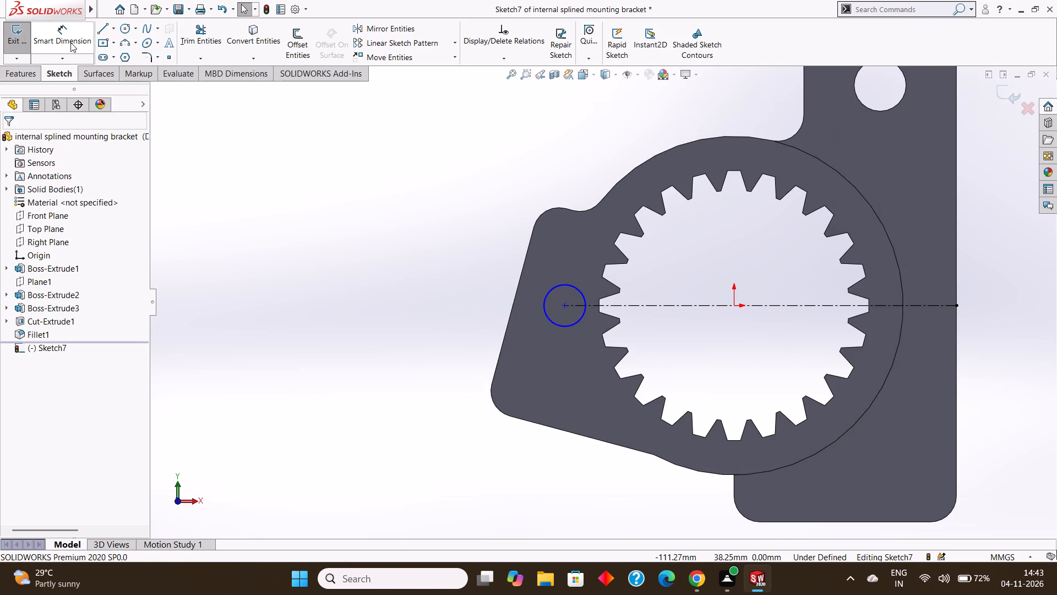
left_click(70, 42)
left_click(565, 284)
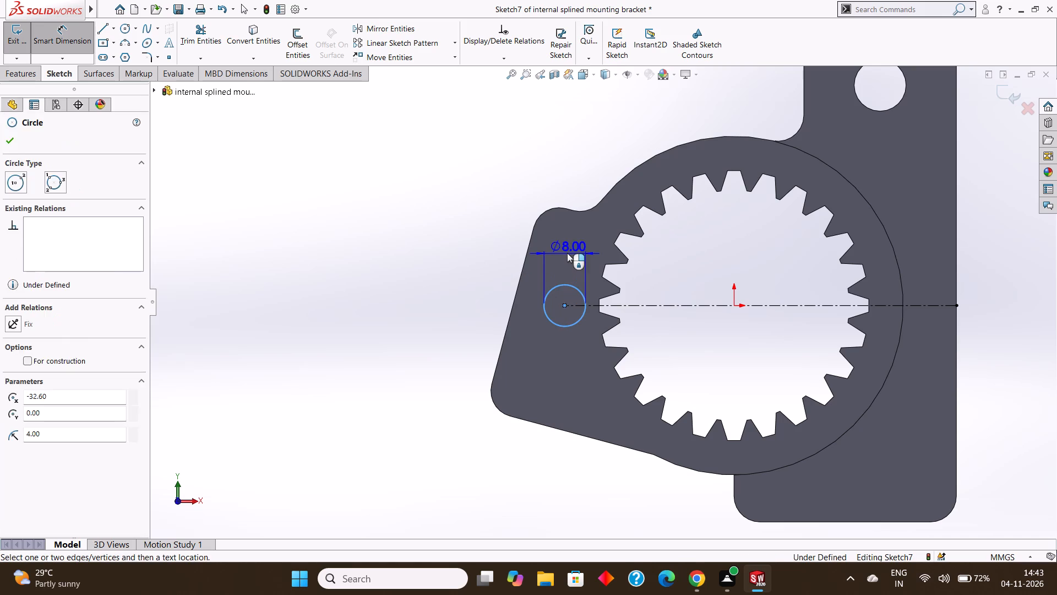
left_click(567, 253)
left_click(521, 241)
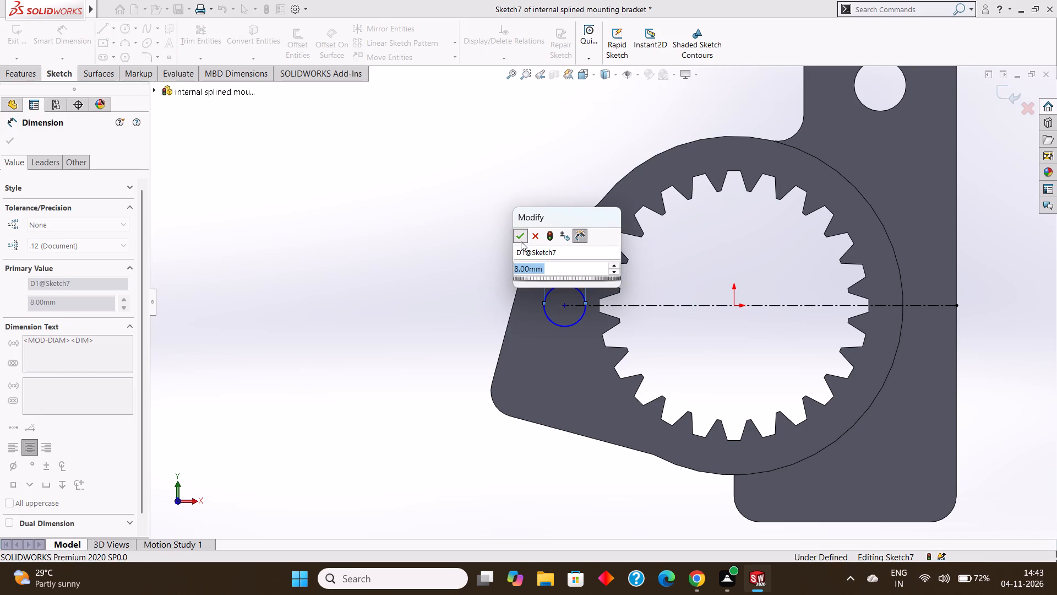
left_click(732, 306)
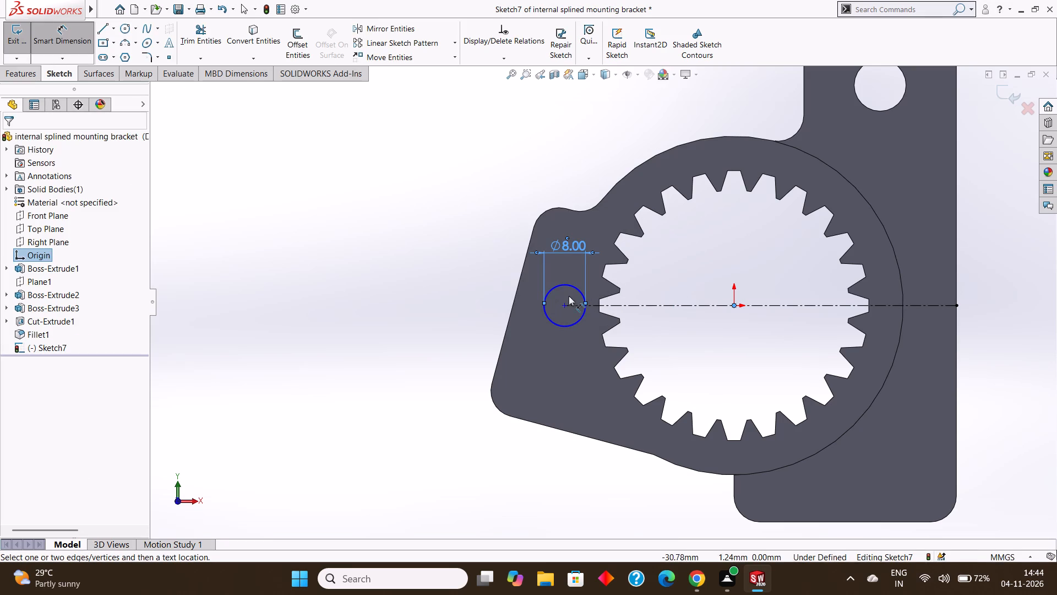
left_click(565, 306)
left_click(597, 374)
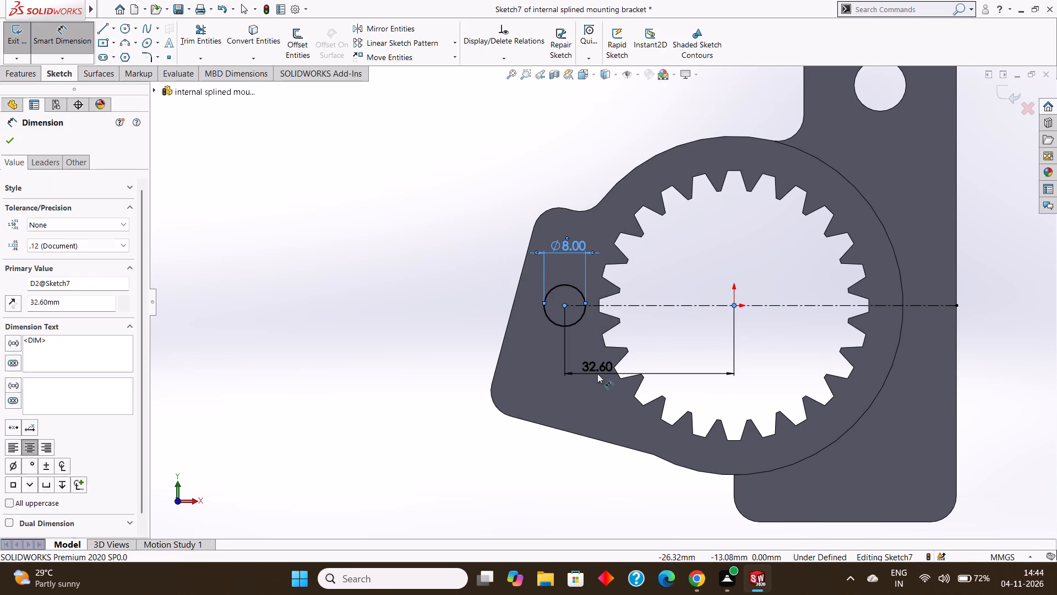
left_click(553, 350)
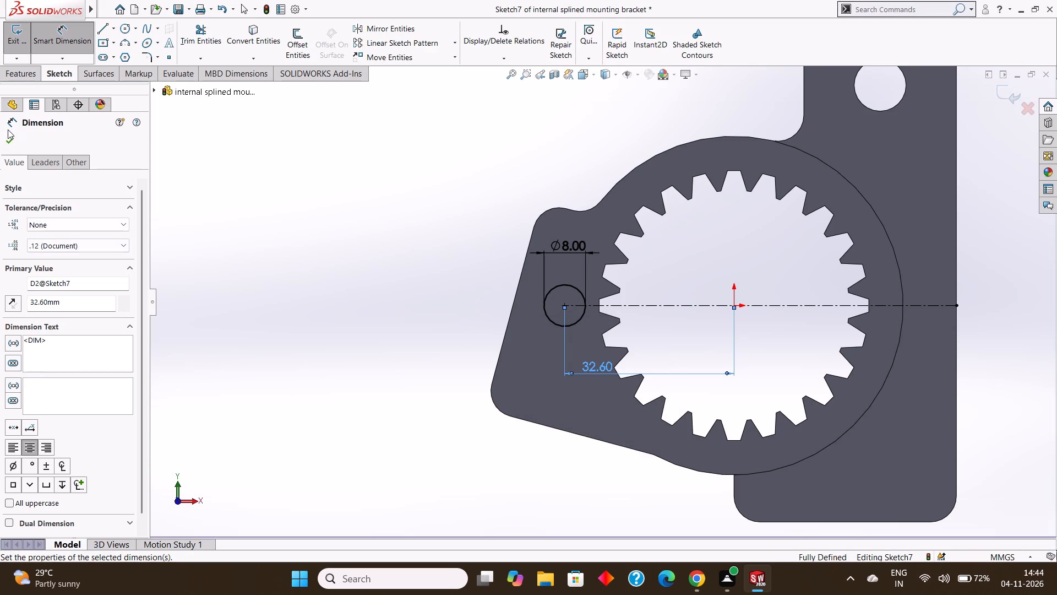
left_click(8, 134)
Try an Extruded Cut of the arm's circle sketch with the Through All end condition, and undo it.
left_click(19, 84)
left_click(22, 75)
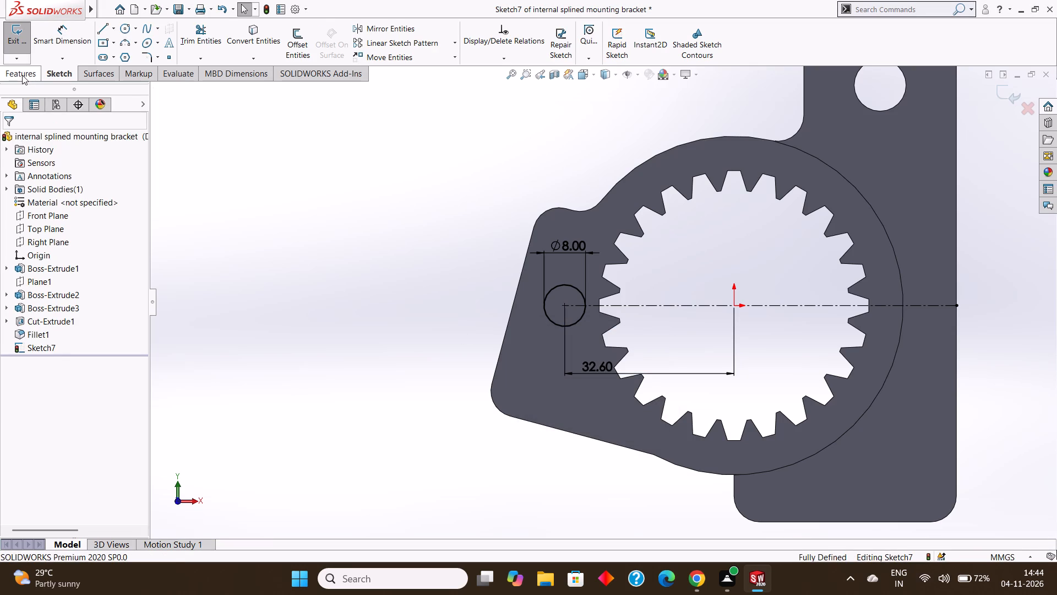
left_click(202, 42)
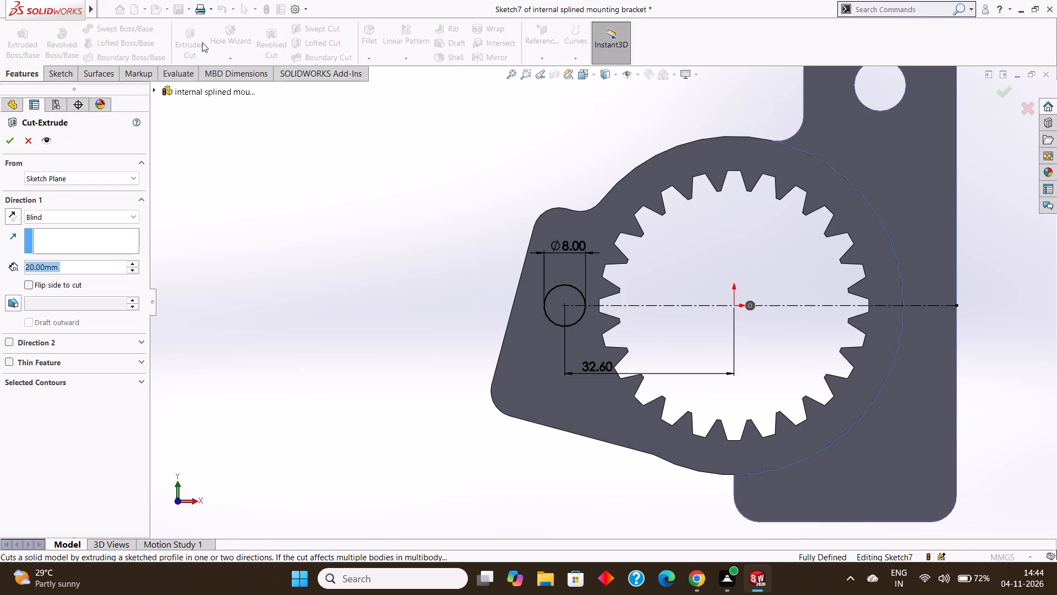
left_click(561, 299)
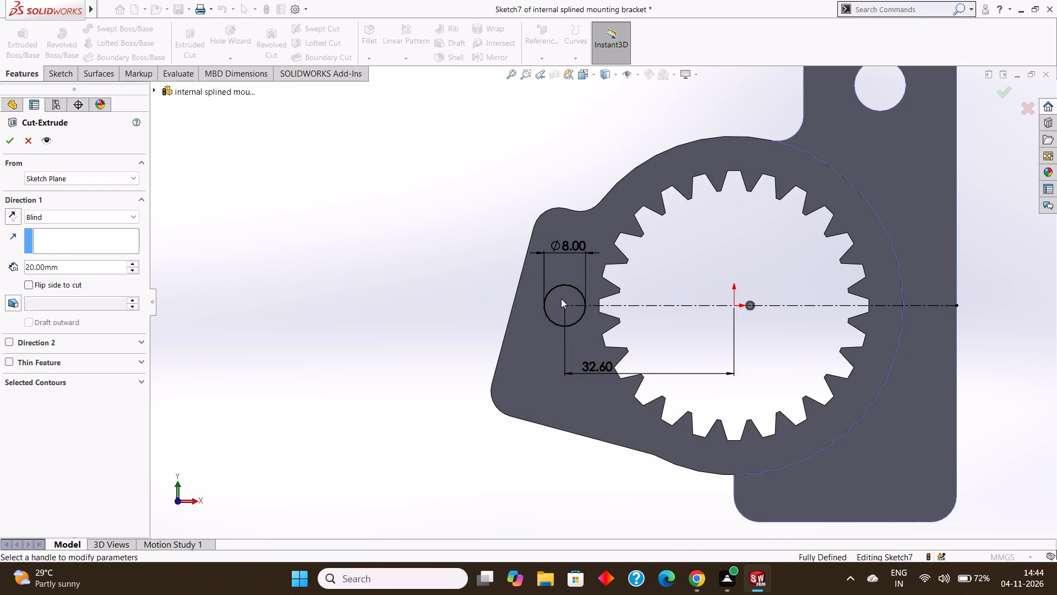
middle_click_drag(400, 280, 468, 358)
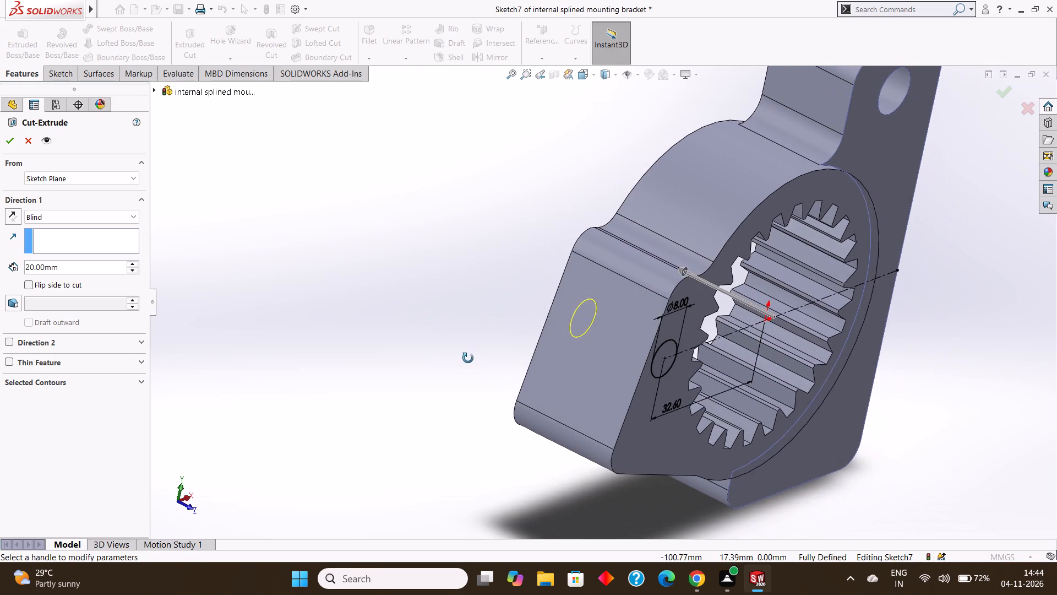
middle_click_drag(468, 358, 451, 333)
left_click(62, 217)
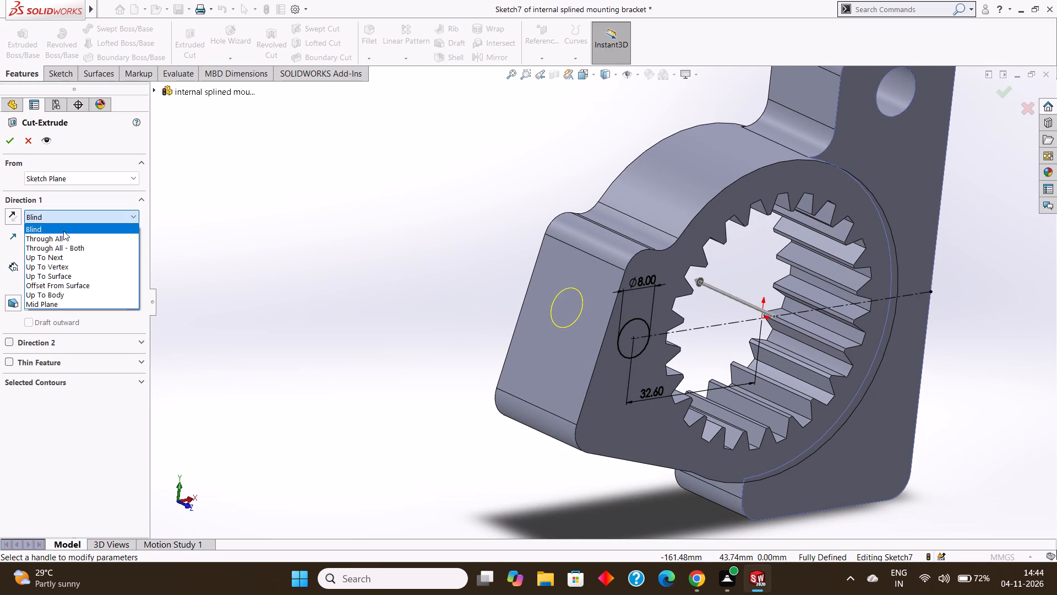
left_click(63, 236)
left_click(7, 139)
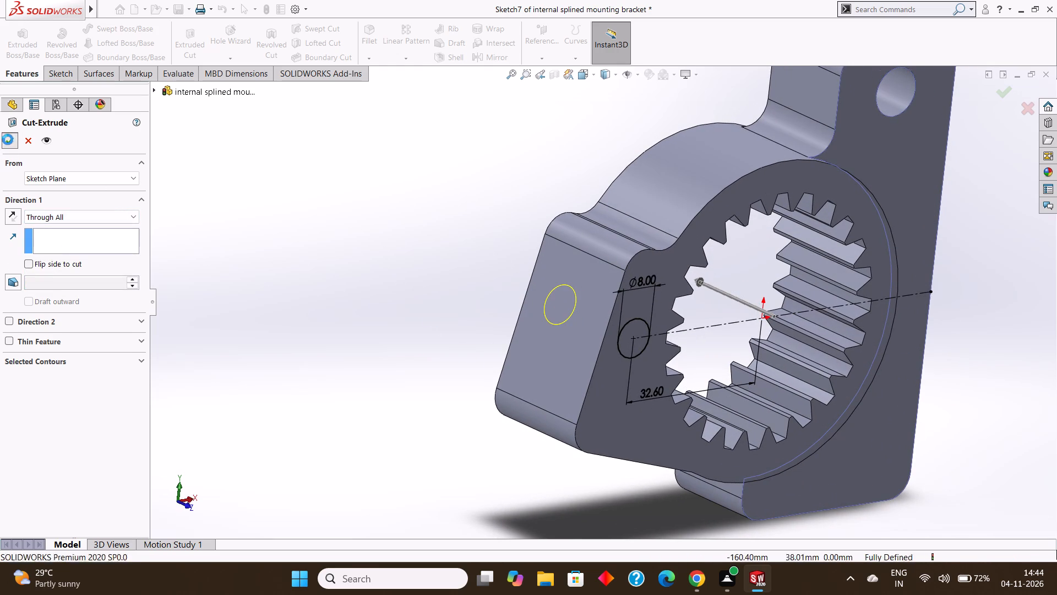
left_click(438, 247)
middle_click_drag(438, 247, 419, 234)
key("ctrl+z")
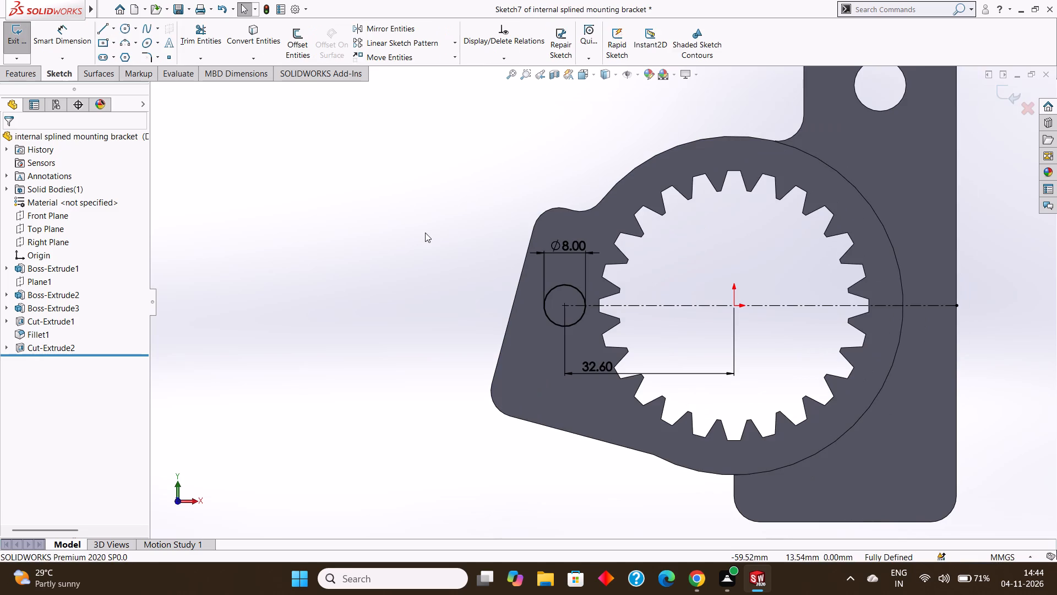
Cut the circle sketch through the slanted arm using Extruded Cut with the Through All end condition.
left_click(21, 79)
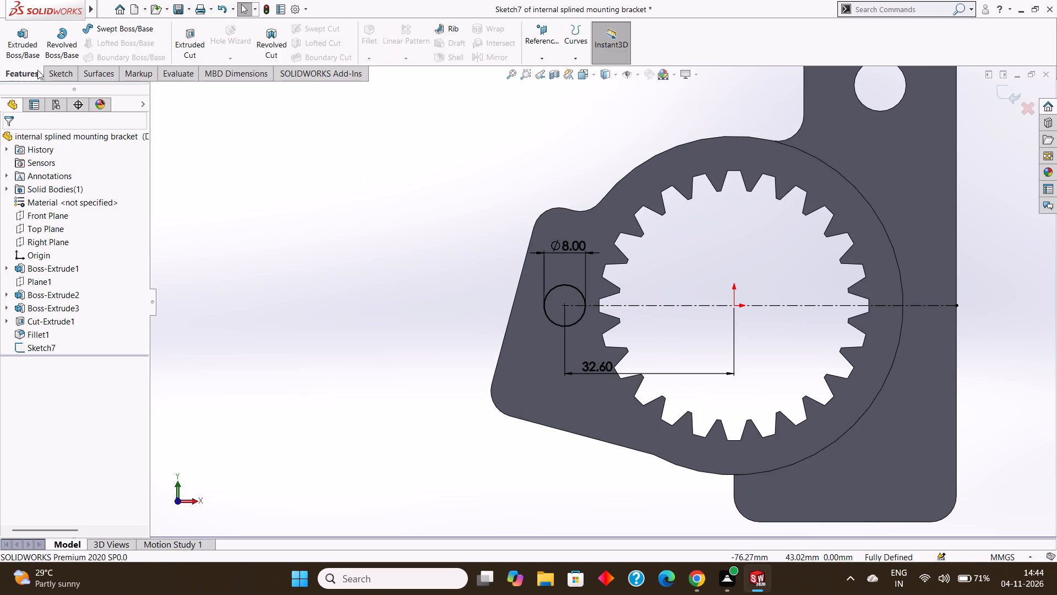
left_click(197, 43)
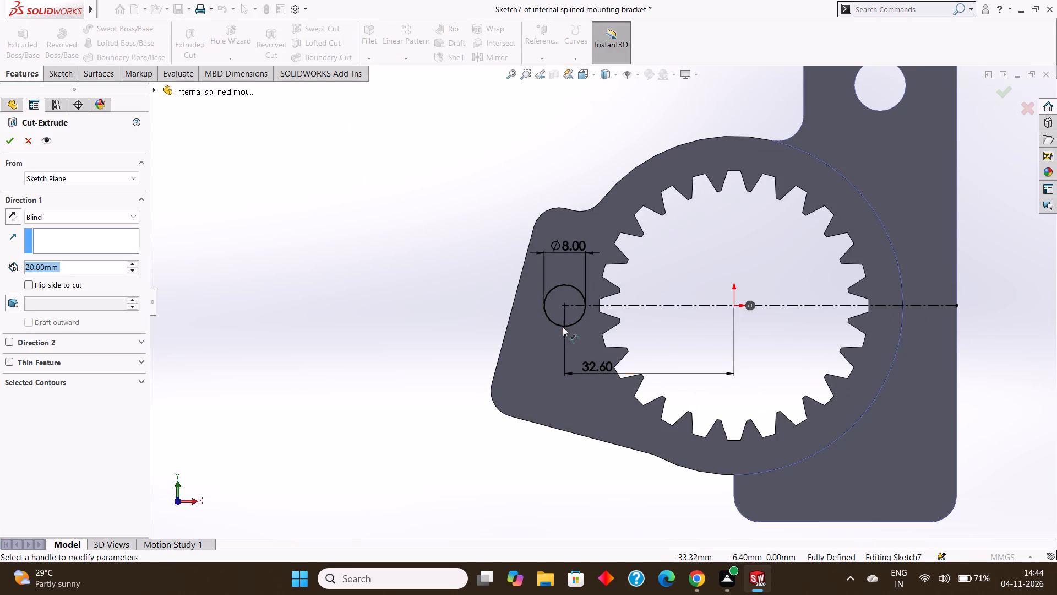
left_click(563, 297)
middle_click_drag(563, 297, 587, 321)
middle_click_drag(367, 268, 397, 295)
left_click(83, 213)
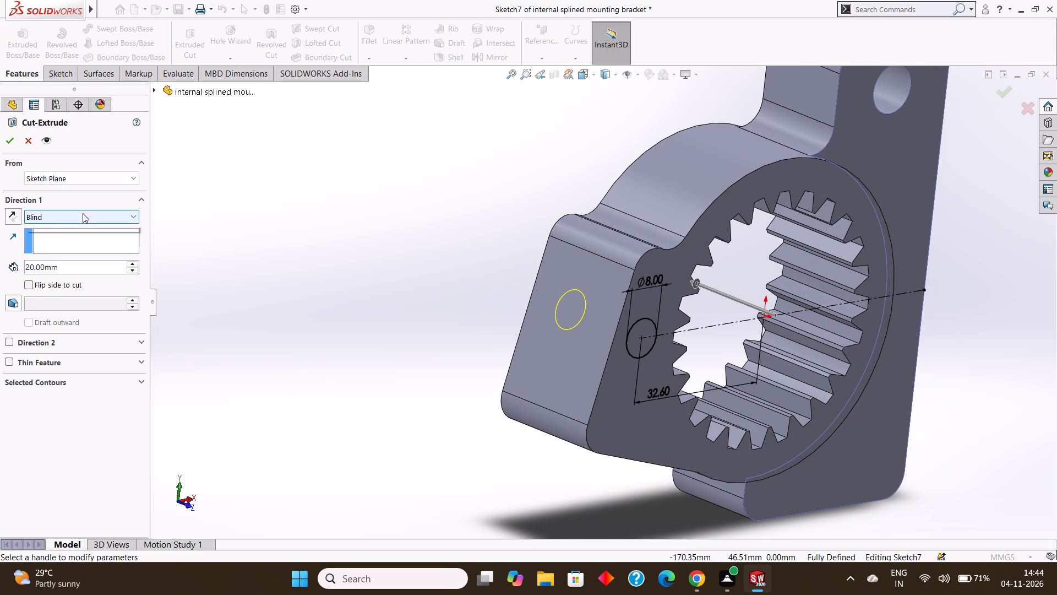
left_click(59, 236)
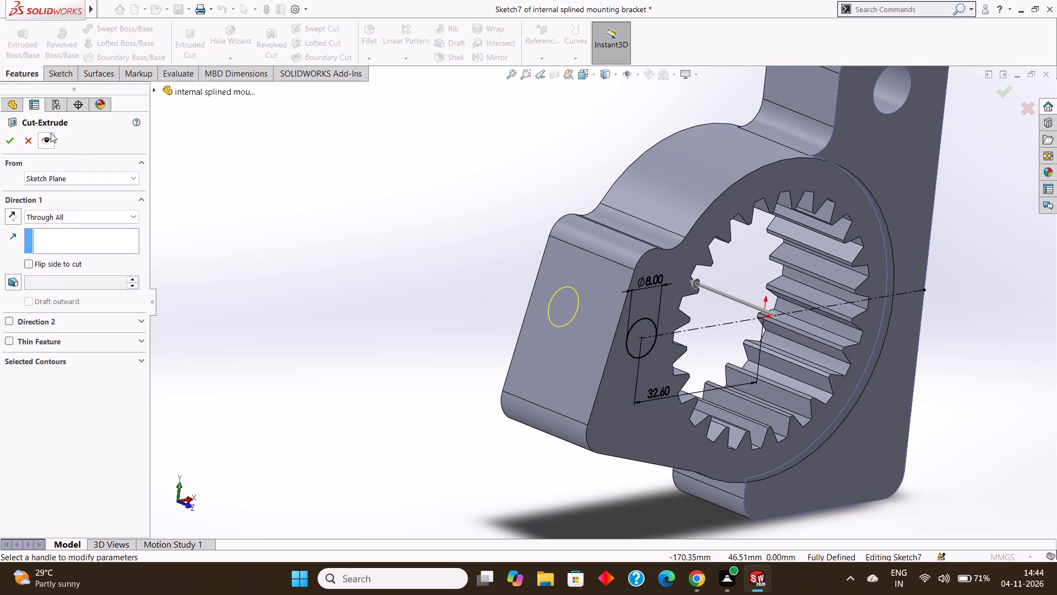
left_click(1, 143)
left_click(11, 137)
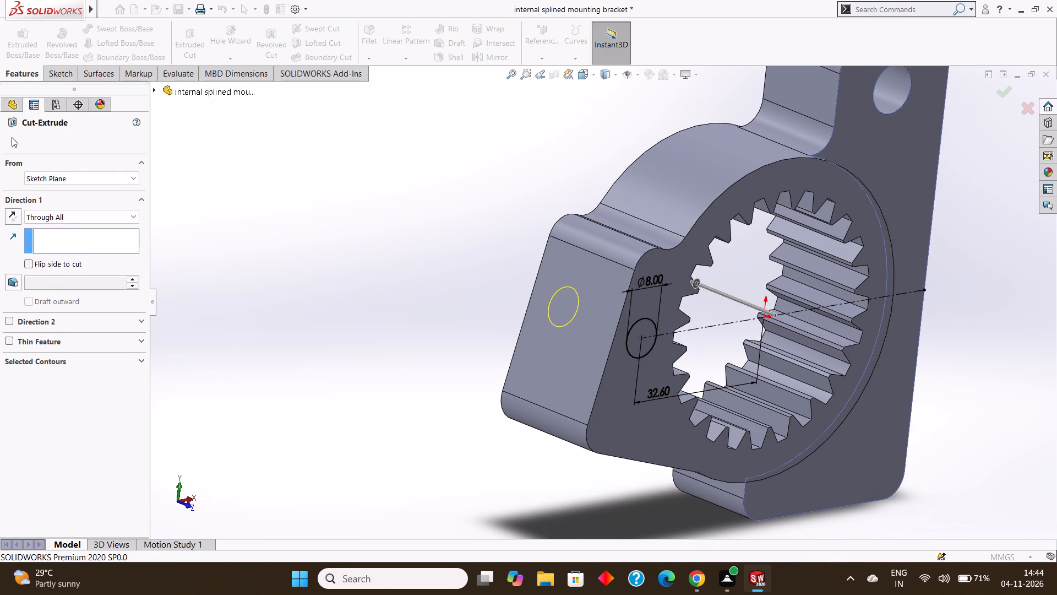
left_click(254, 166)
middle_click(270, 181)
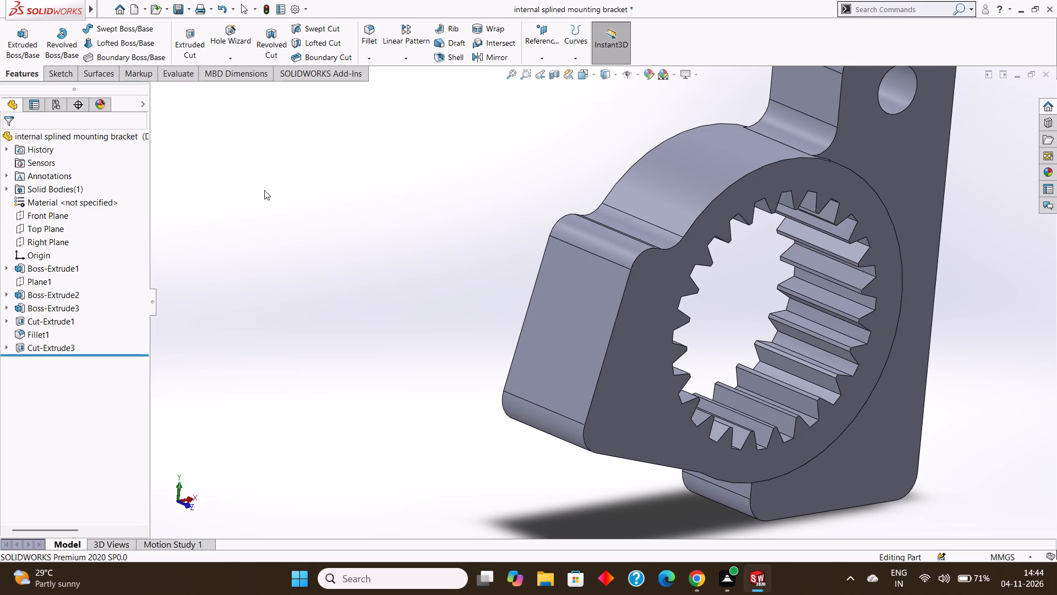
Undo the last Extruded Cut of the slanted arm's circle sketch.
key("ctrl+z")
middle_click_drag(362, 194, 356, 185)
middle_click_drag(356, 184, 378, 224)
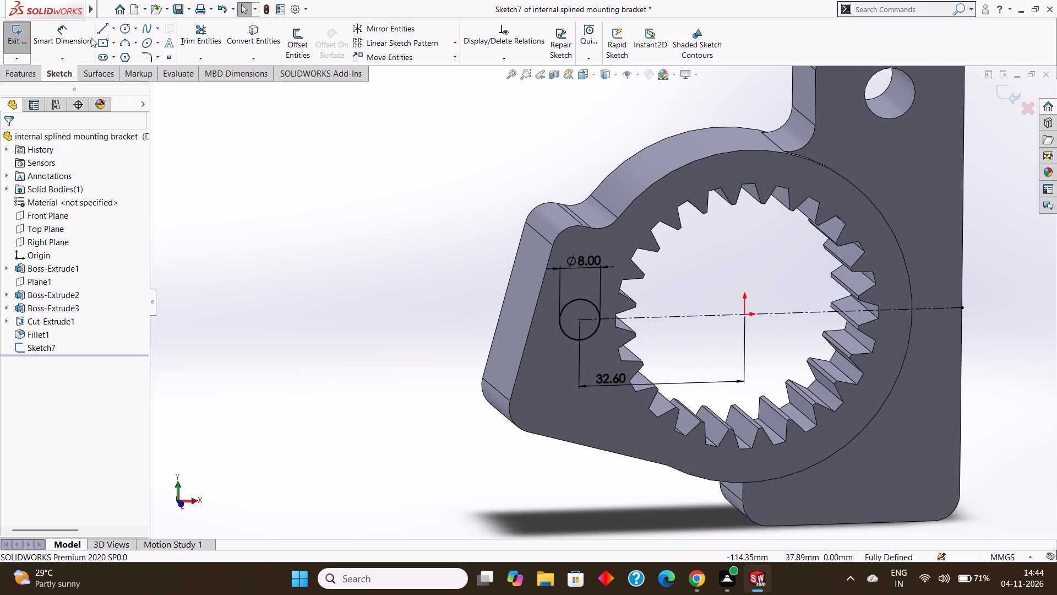
Cut the 8 mm circle sketch from the slanted arm using Extruded Cut with the Through All end condition.
left_click(12, 74)
left_click(183, 42)
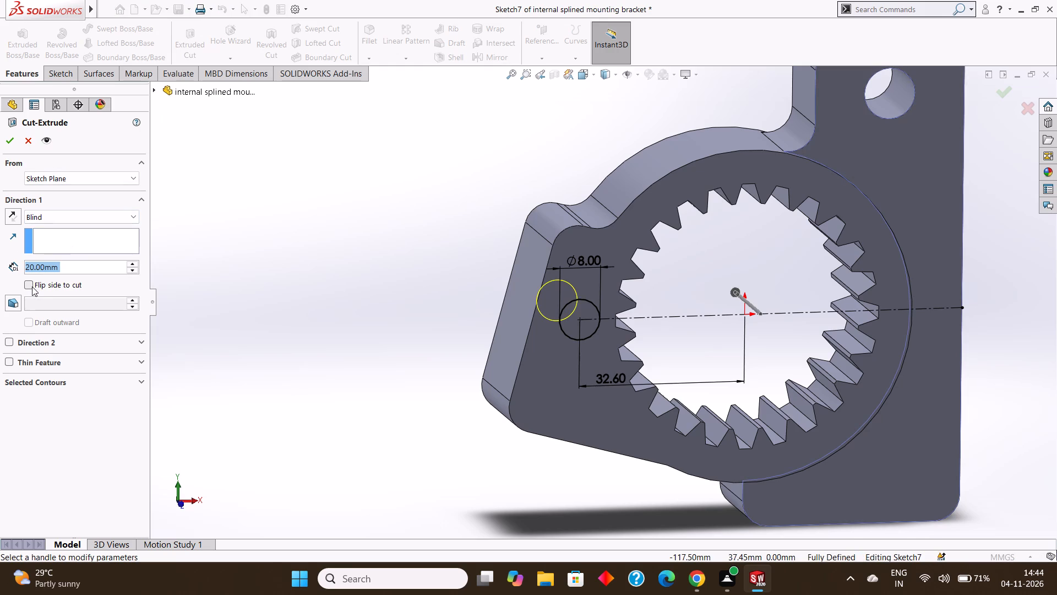
left_click(54, 215)
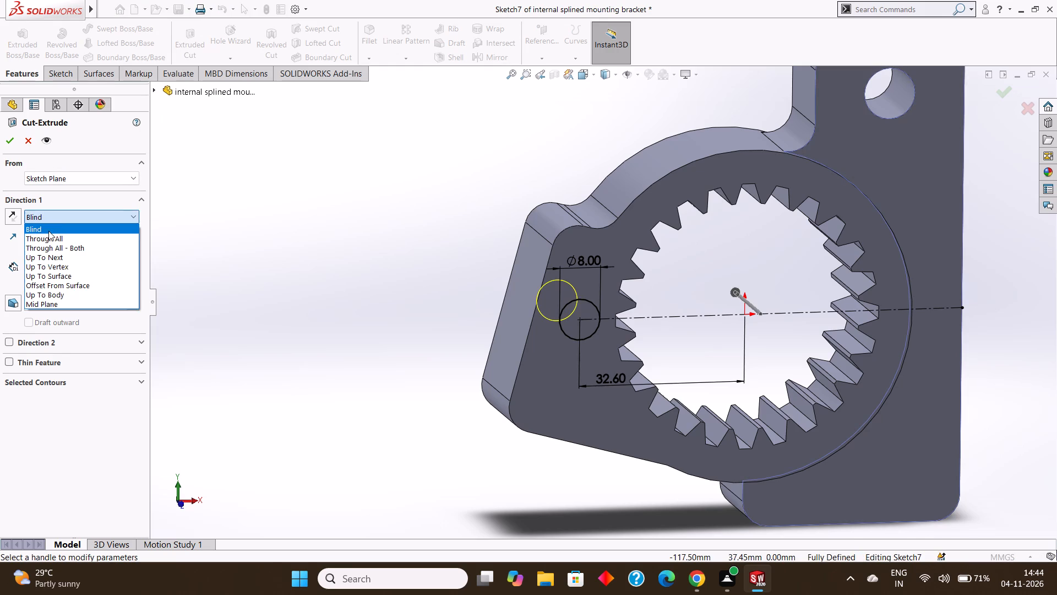
left_click(48, 234)
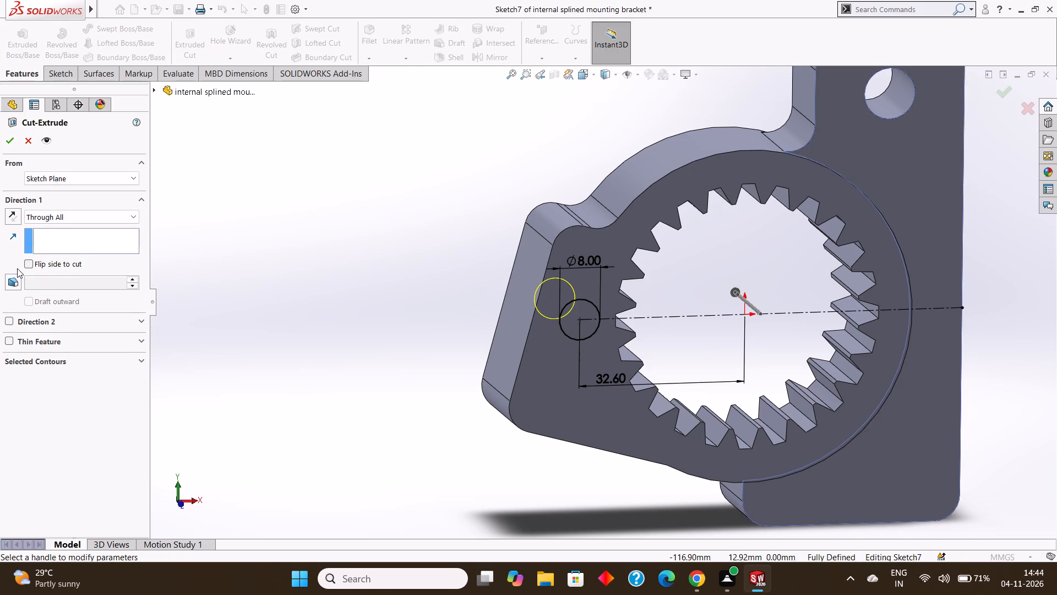
middle_click_drag(263, 258, 299, 288)
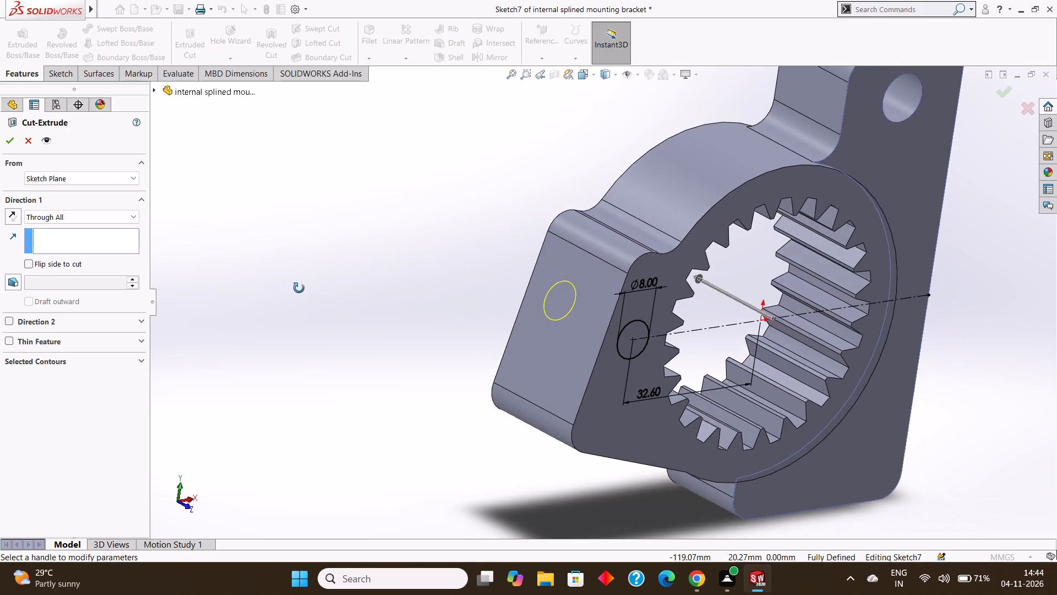
middle_click_drag(299, 288, 277, 260)
left_click(10, 138)
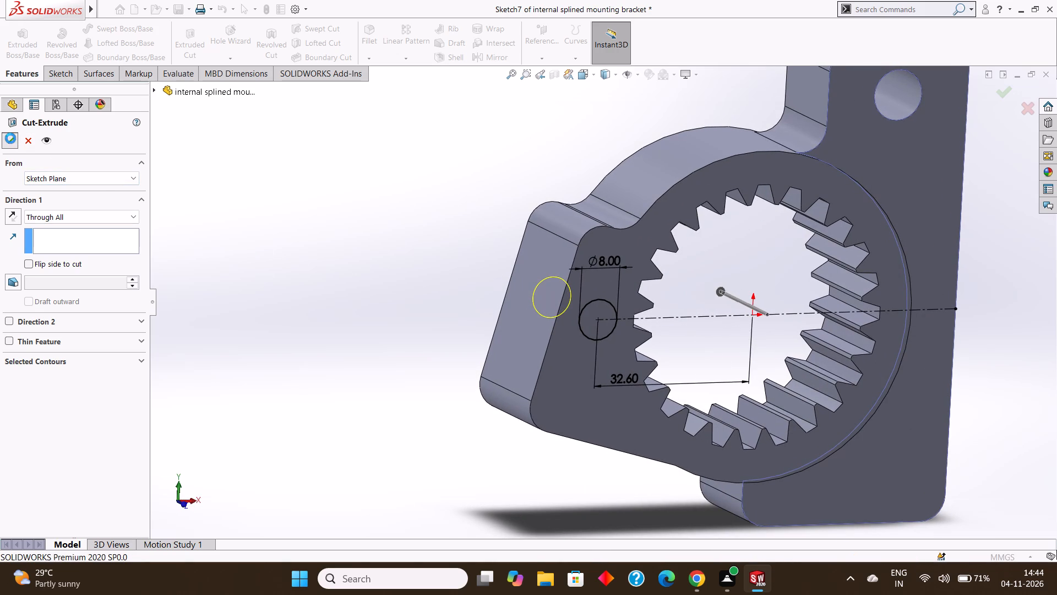
left_click(313, 218)
Examine the bracket's slanted arm from several angles to check the hole cut.
middle_click_drag(321, 223, 317, 214)
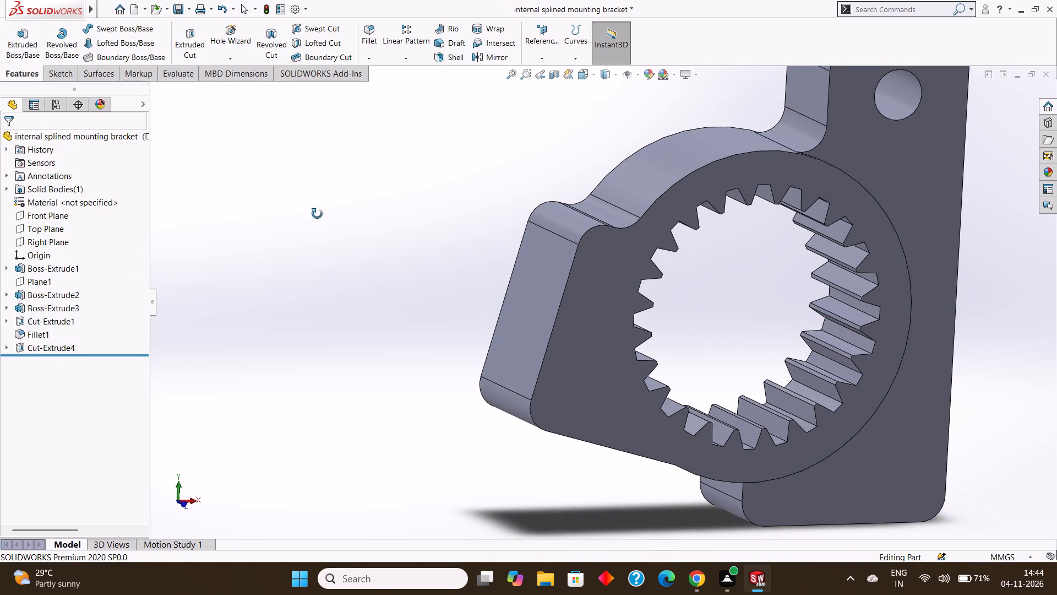
middle_click_drag(317, 214, 302, 179)
middle_click_drag(301, 178, 317, 231)
middle_click_drag(331, 230, 340, 234)
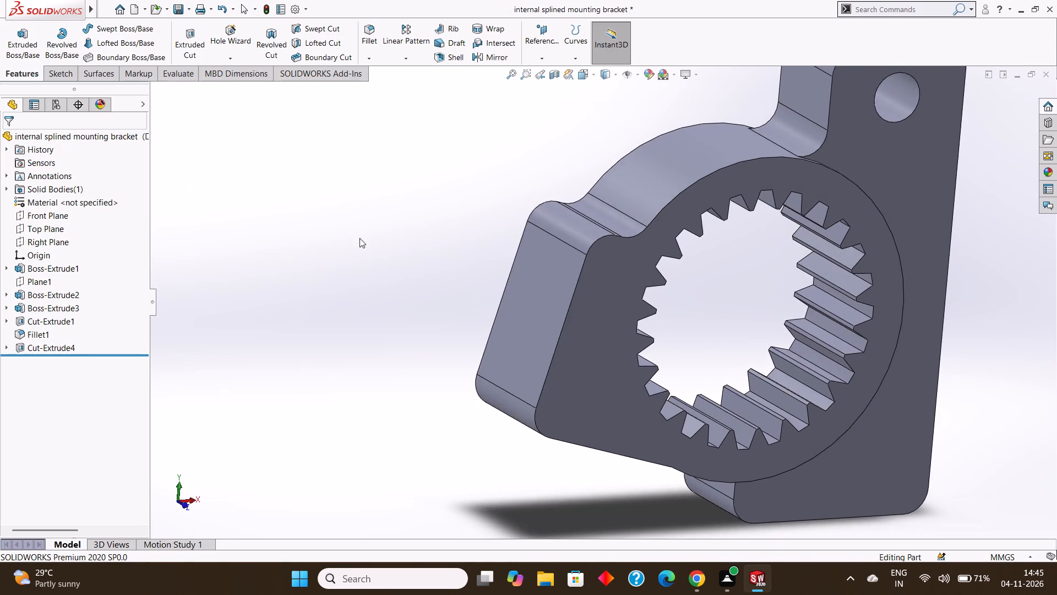
scroll(359, 238, "up", 2)
middle_click_drag(383, 241, 353, 219)
middle_click_drag(368, 231, 363, 225)
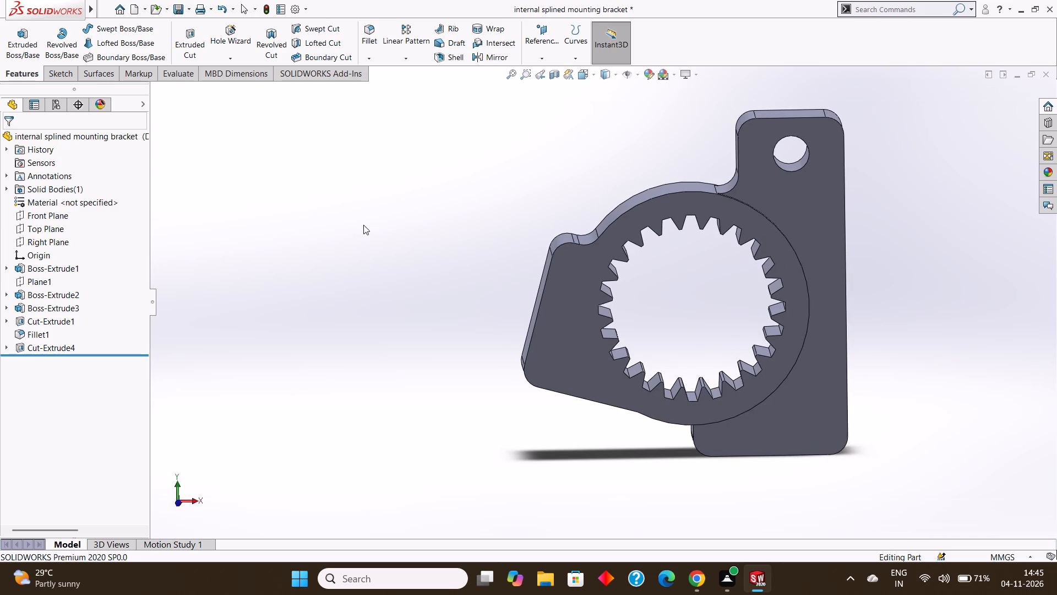
middle_click_drag(363, 225, 368, 238)
middle_click_drag(346, 192, 328, 188)
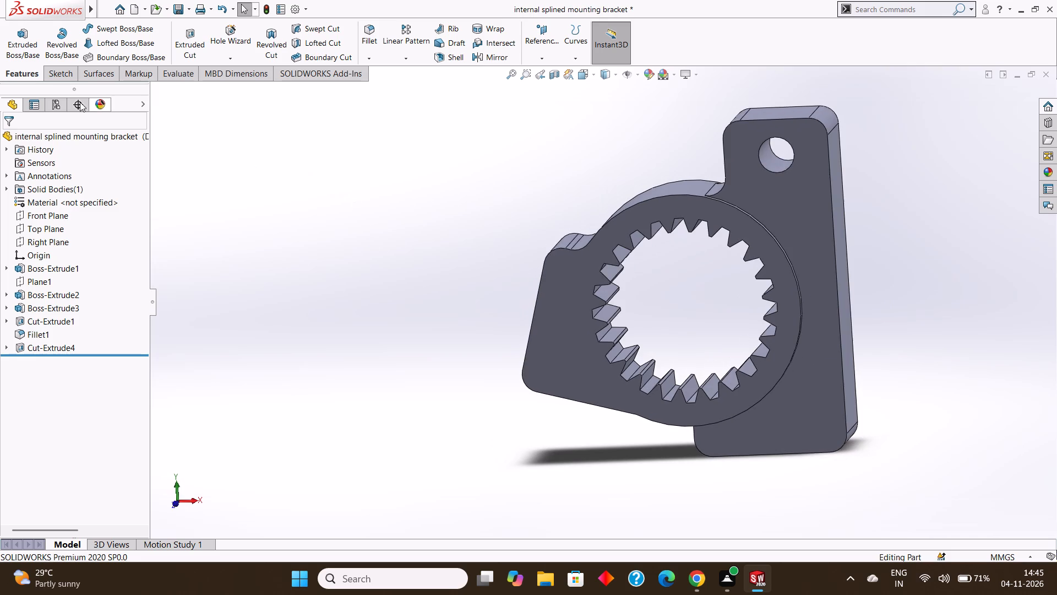
left_click(72, 76)
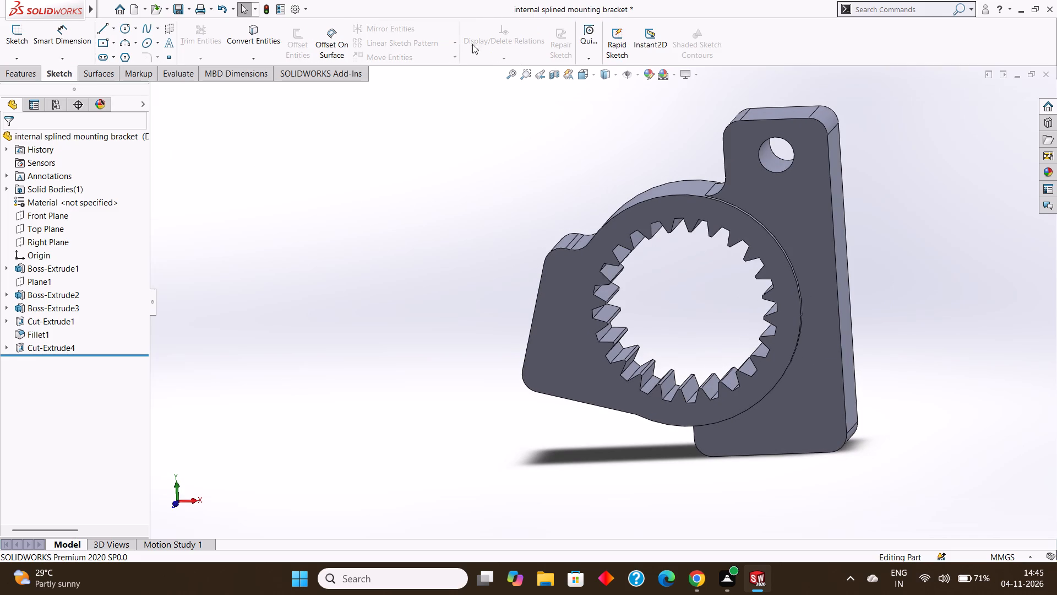
left_click(30, 70)
middle_click_drag(208, 99, 239, 151)
middle_click_drag(250, 147, 255, 147)
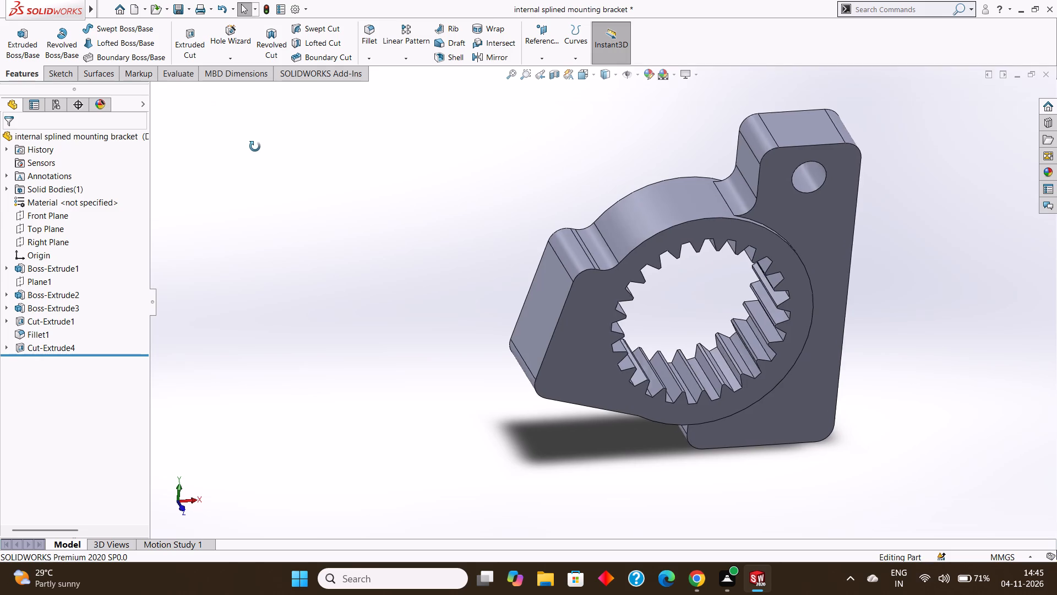
middle_click_drag(255, 147, 267, 145)
middle_click_drag(276, 134, 273, 120)
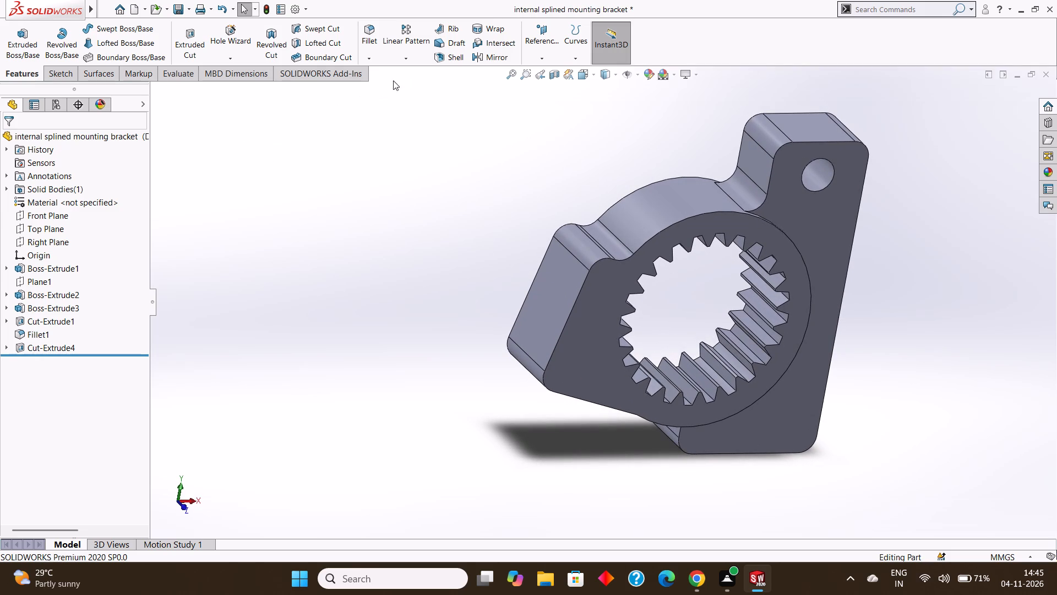
Create a reference plane at 0 mm offset from the Front Plane.
left_click(544, 57)
left_click(549, 70)
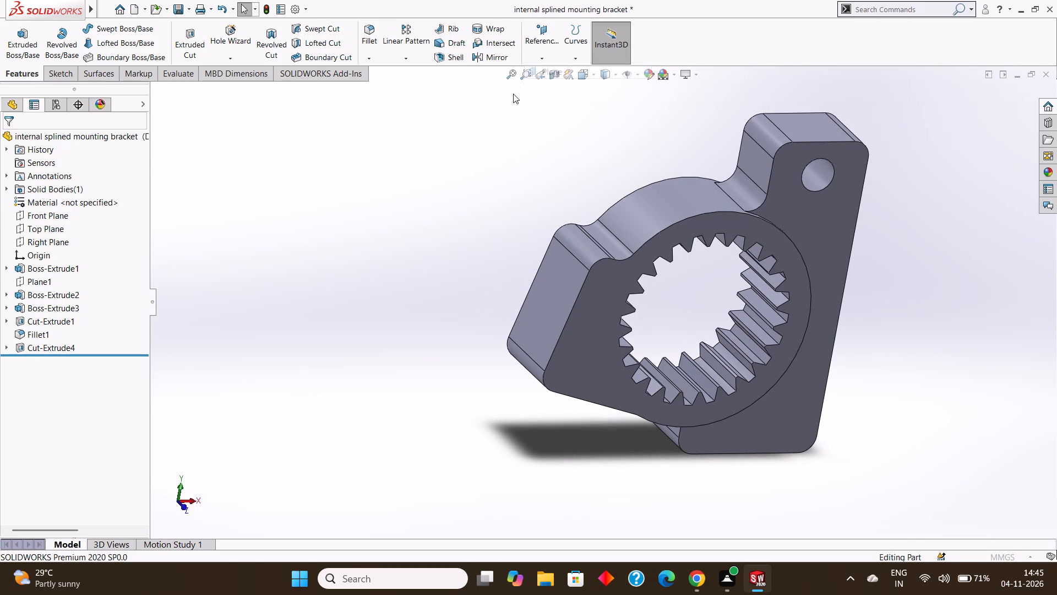
left_click(154, 88)
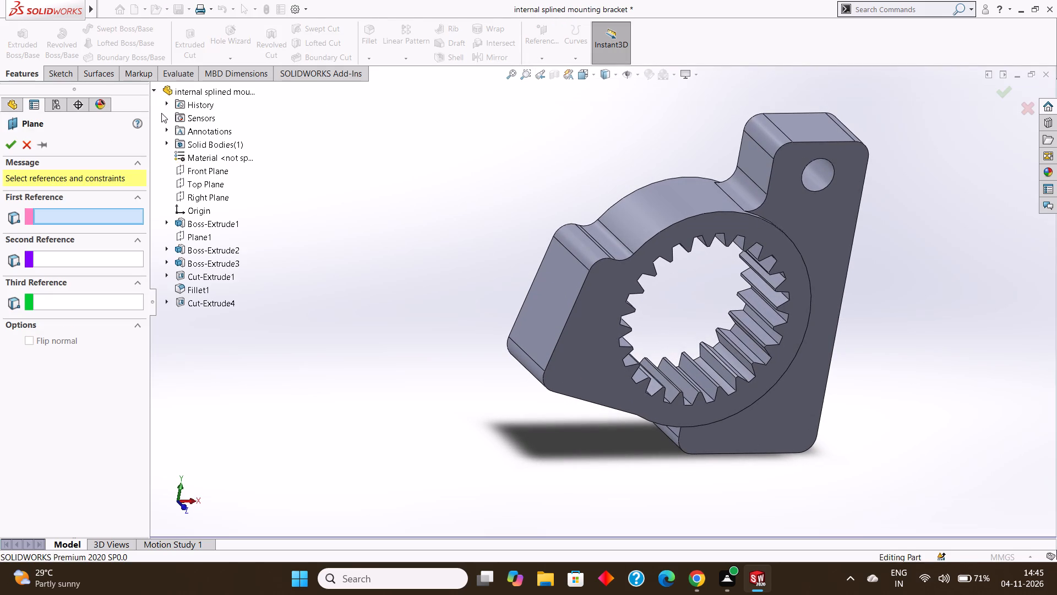
left_click(190, 172)
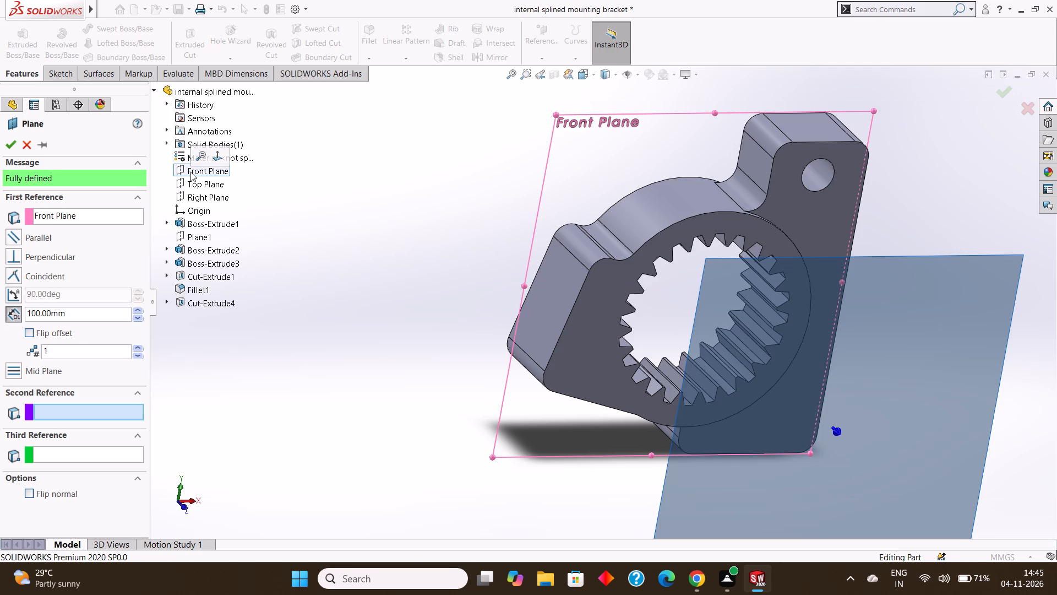
middle_click_drag(384, 223, 440, 204)
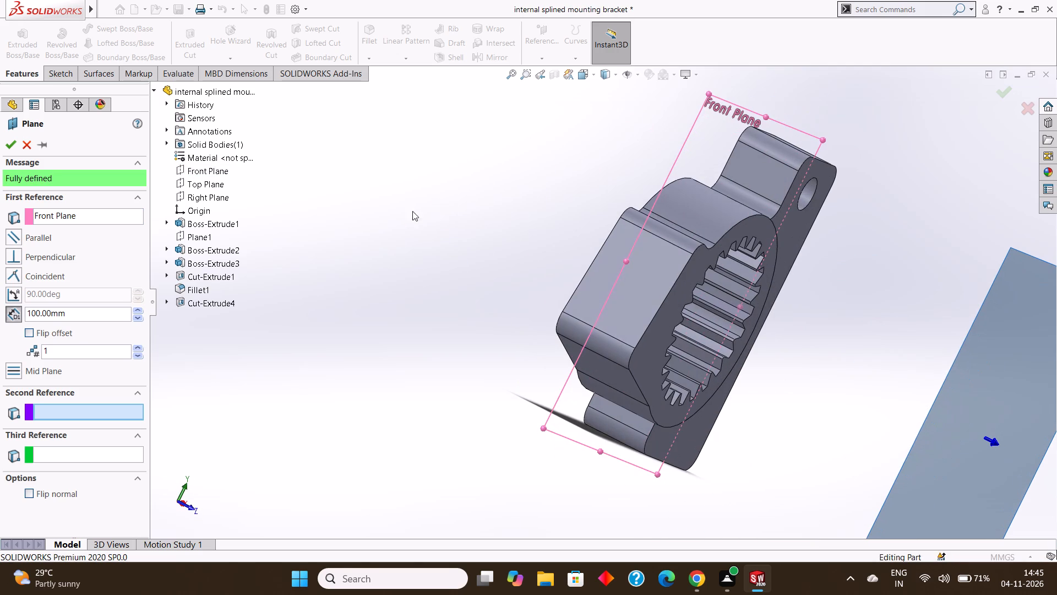
left_click(73, 315)
left_click_drag(103, 317, 3, 301)
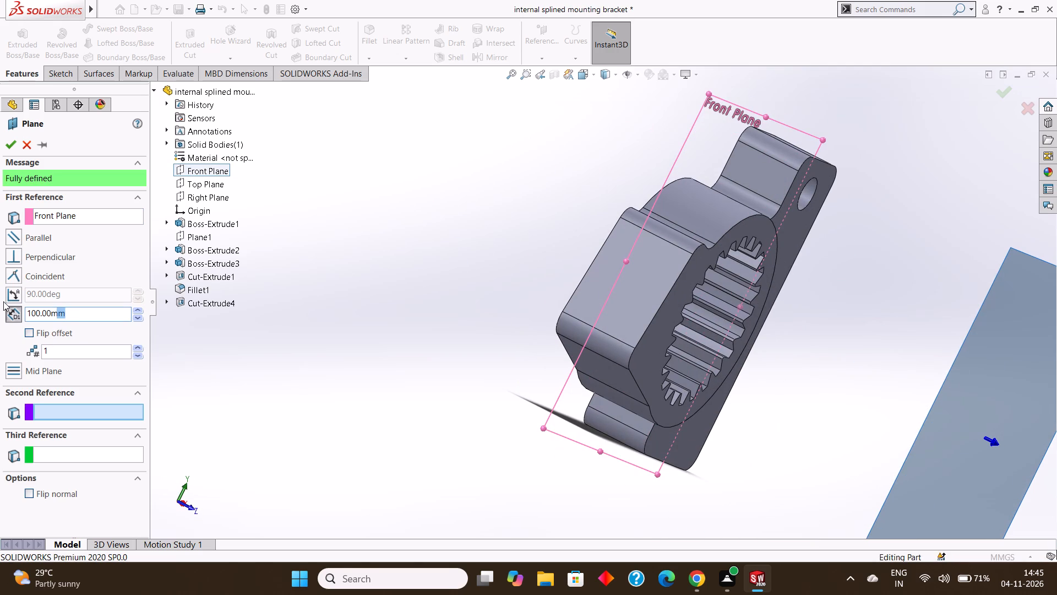
left_click_drag(3, 301, 3, 301)
key("BackSpace")
key("0")
key("Return")
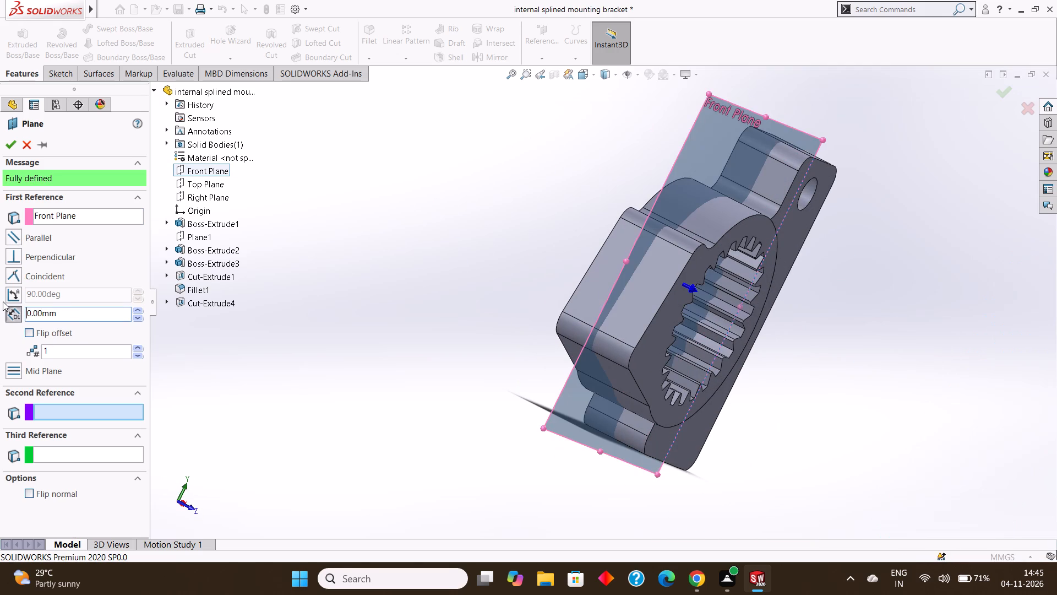
left_click(13, 145)
left_click(277, 218)
middle_click_drag(291, 238, 254, 224)
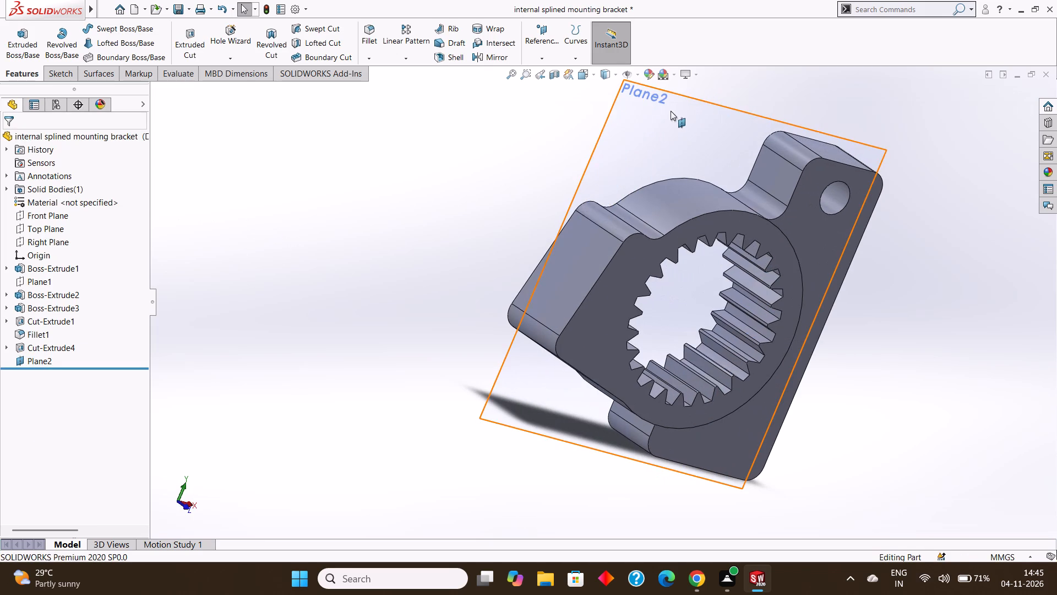
Open a new sketch on the newly created plane and face it head-on.
left_click(689, 115)
left_click(735, 78)
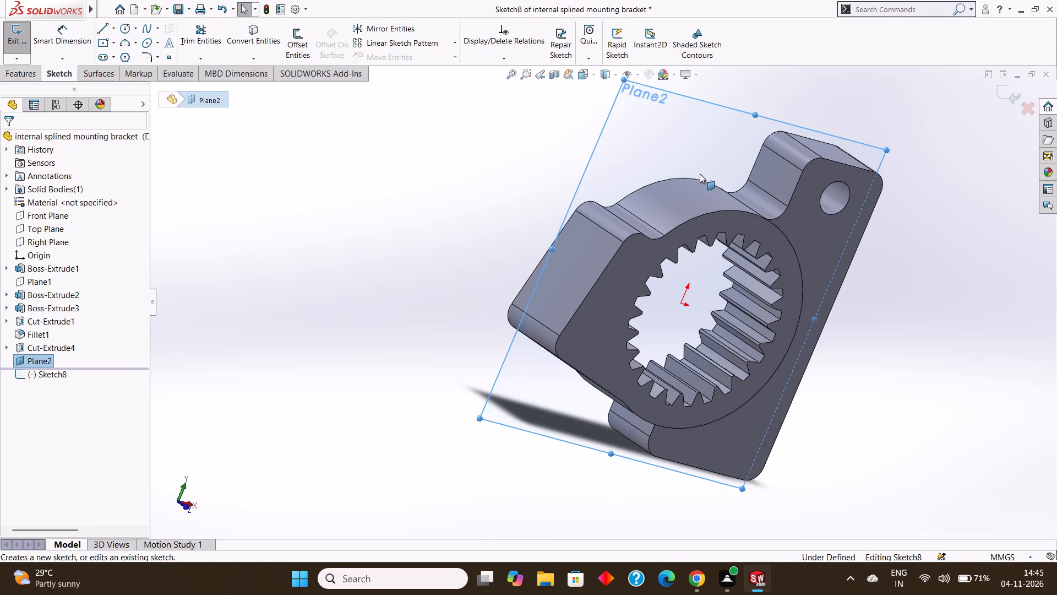
key("ctrl+8")
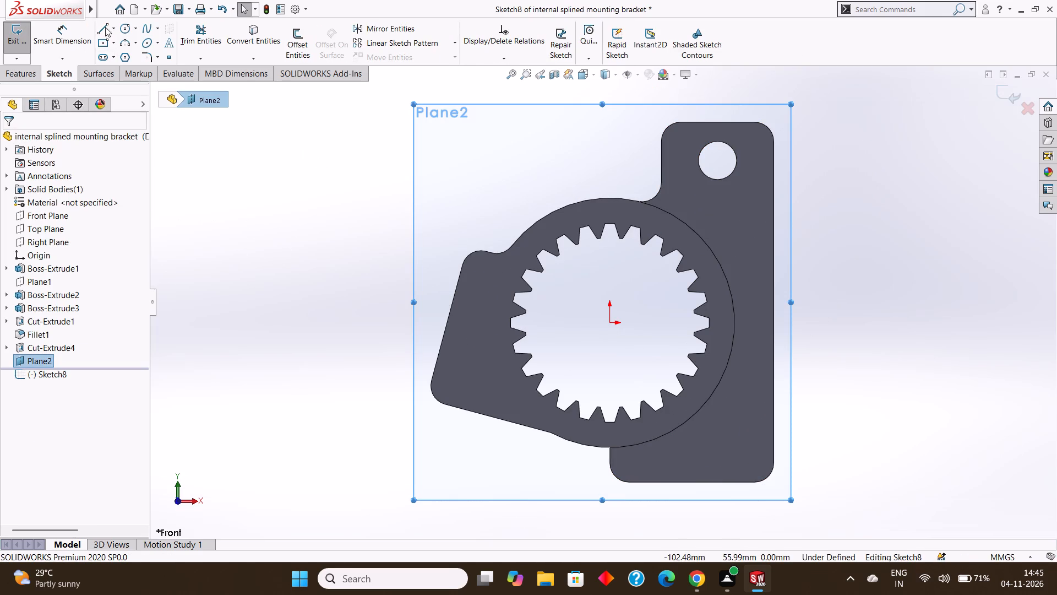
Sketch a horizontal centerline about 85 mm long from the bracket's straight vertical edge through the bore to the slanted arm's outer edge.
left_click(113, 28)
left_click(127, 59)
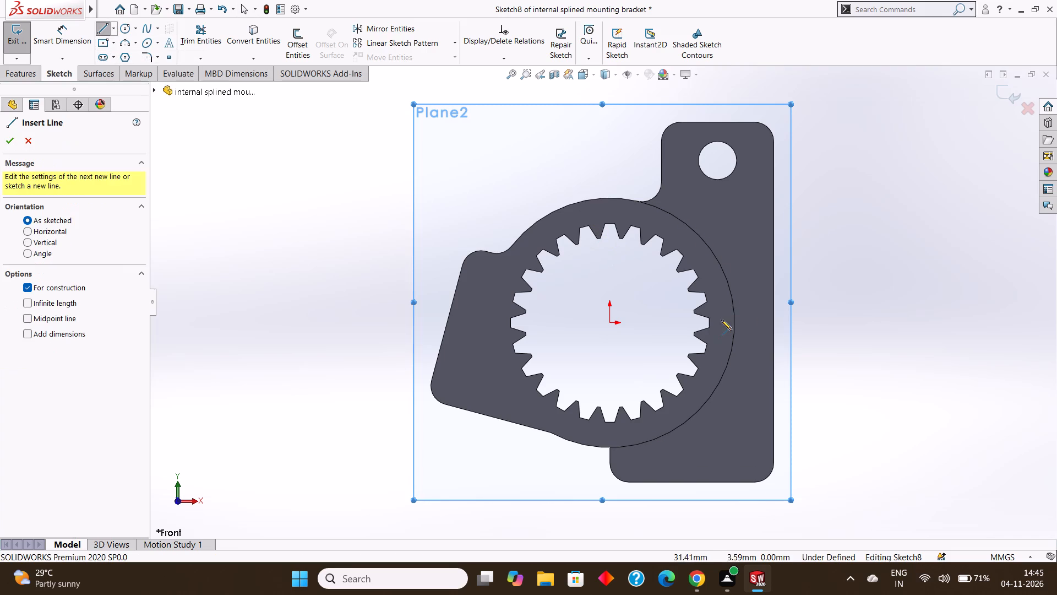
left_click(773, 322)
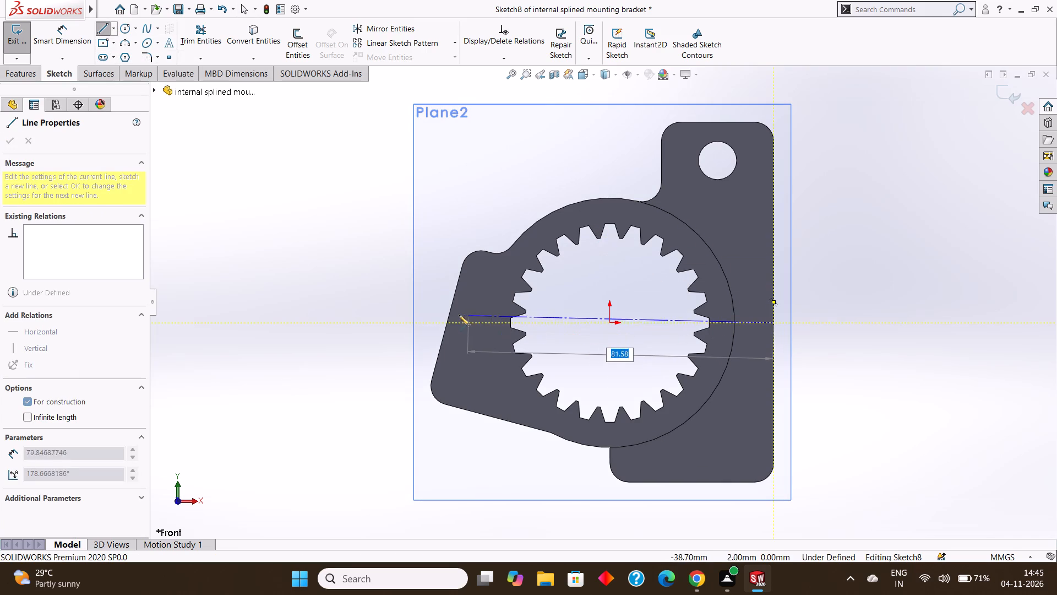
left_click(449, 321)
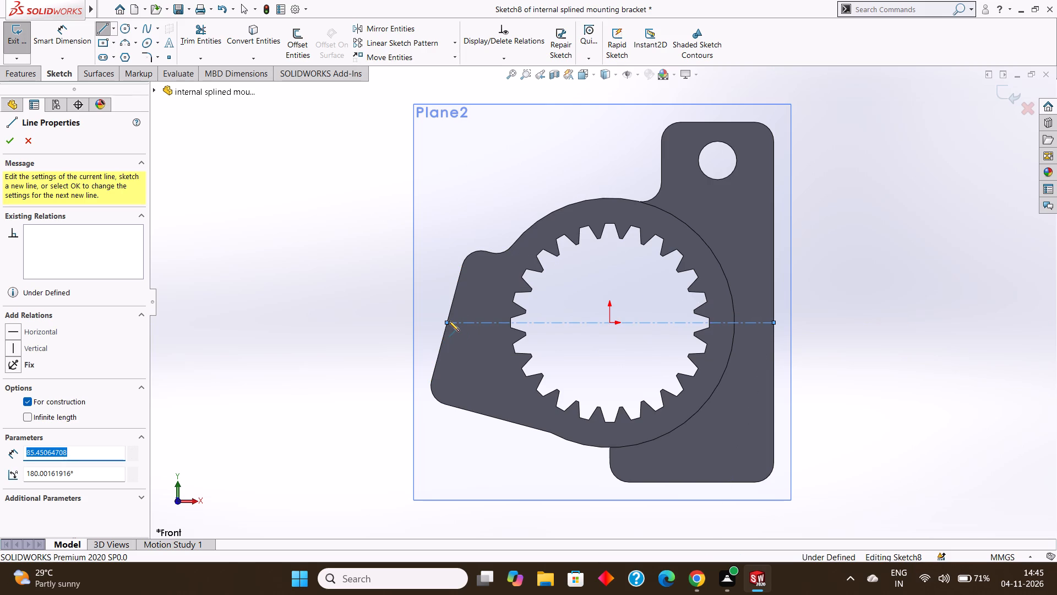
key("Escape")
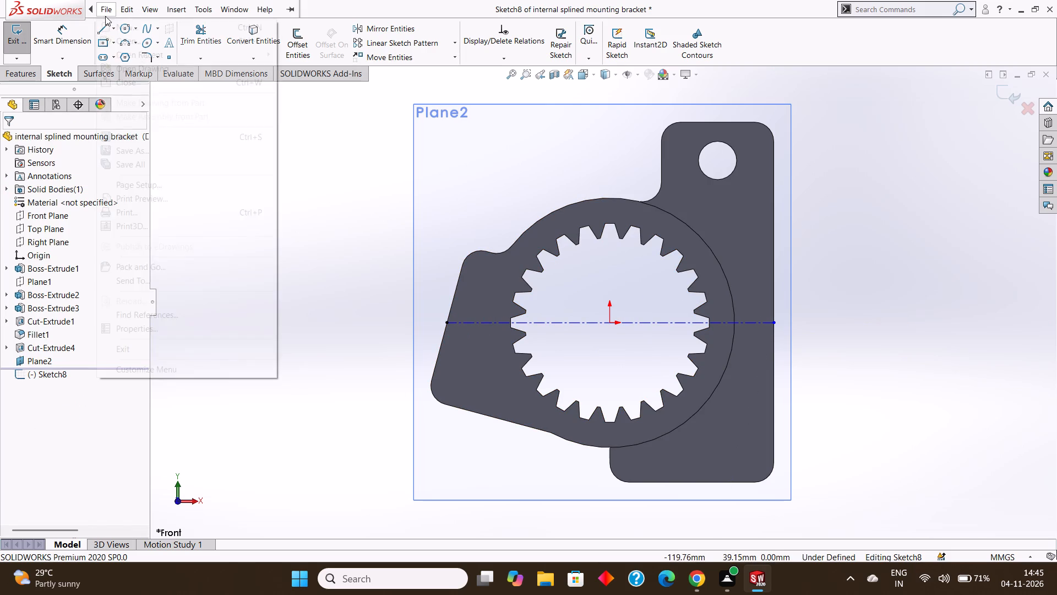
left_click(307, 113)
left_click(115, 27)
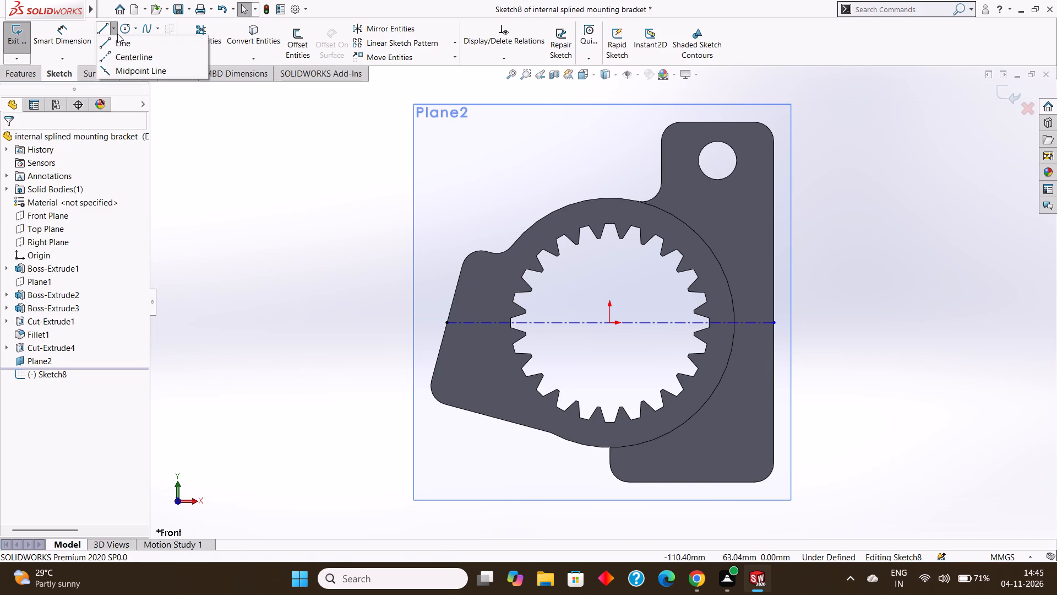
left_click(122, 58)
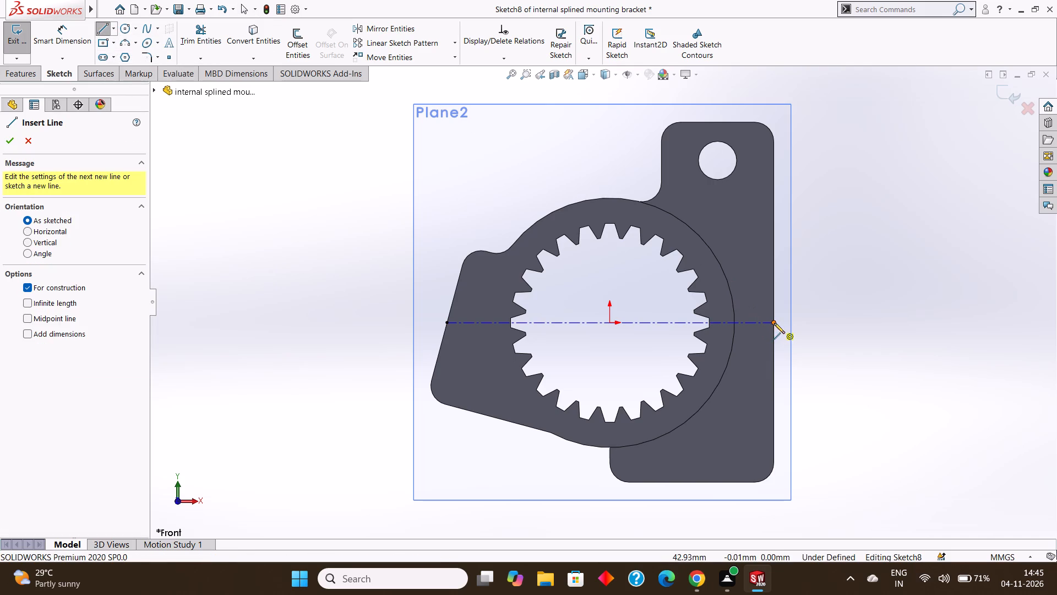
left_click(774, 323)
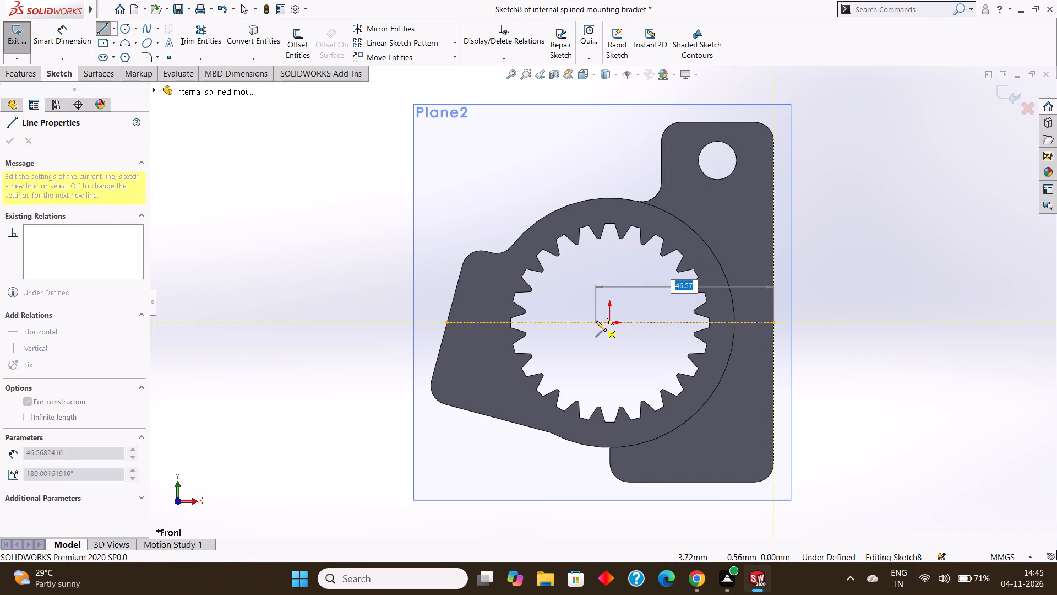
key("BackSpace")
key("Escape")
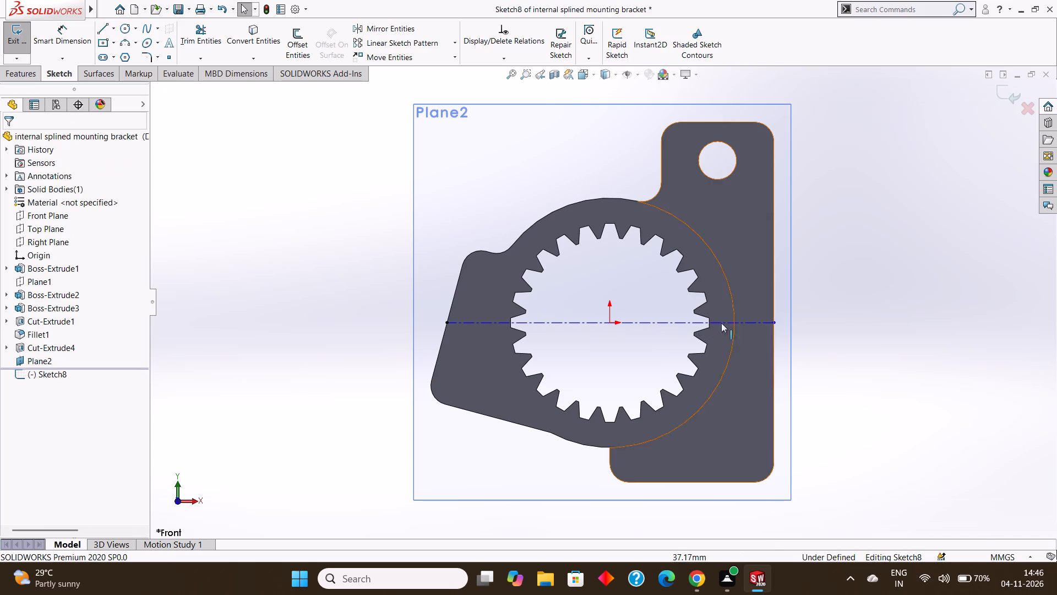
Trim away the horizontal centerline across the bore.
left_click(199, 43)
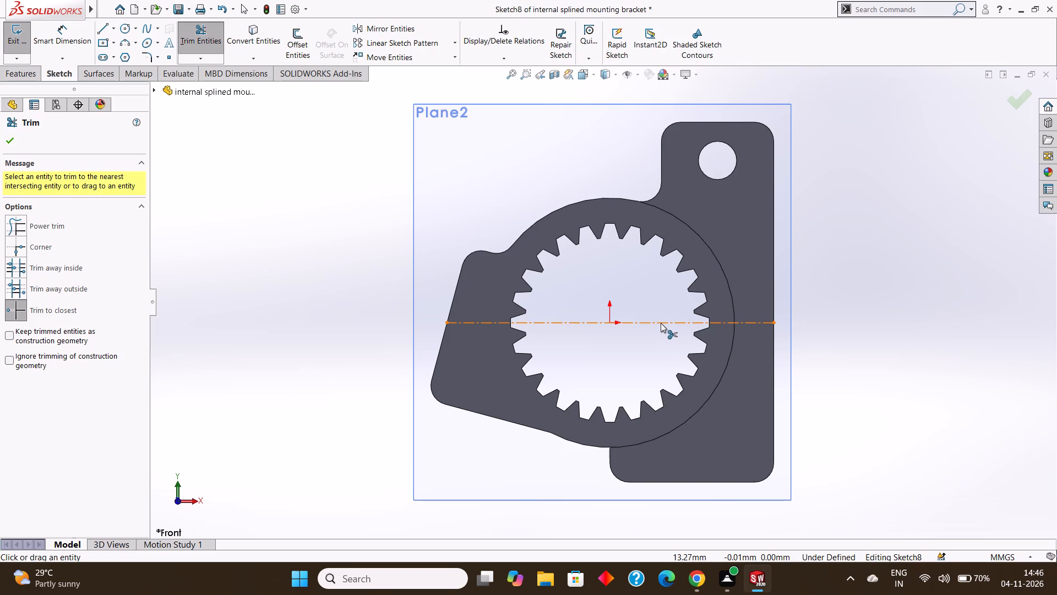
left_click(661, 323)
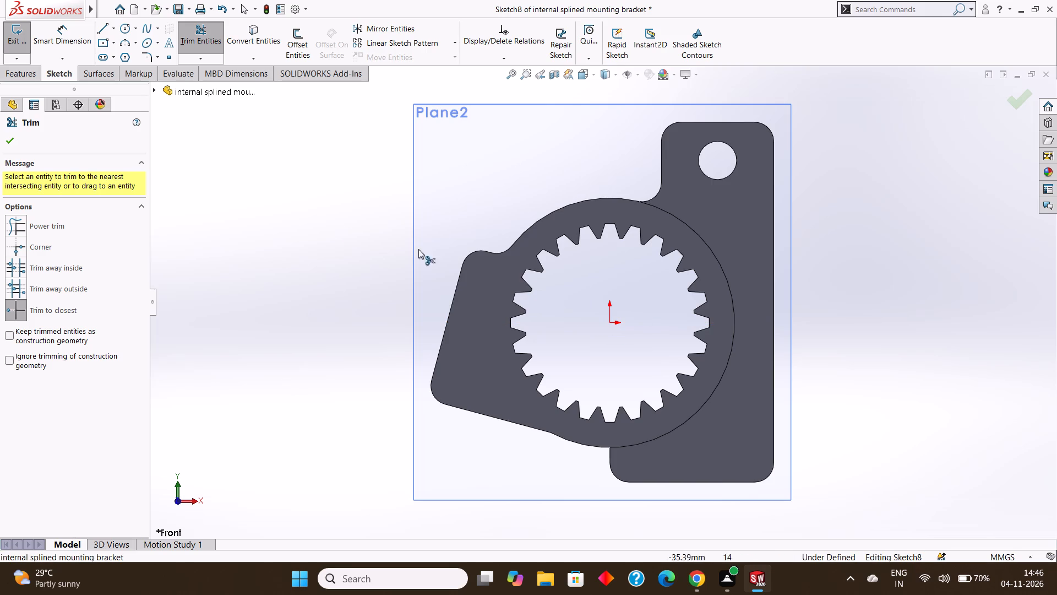
Sketch connected centerlines from the bottom edge's rounded end to its virtual outer corner and 41.65 mm up along the straight vertical edge.
left_click(116, 31)
left_click(123, 60)
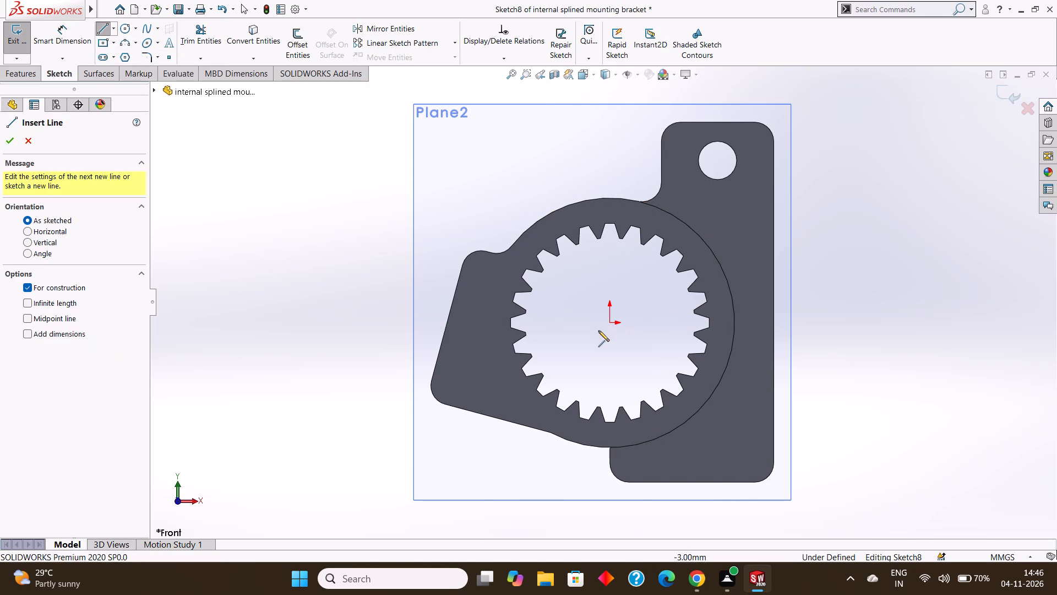
left_click(753, 482)
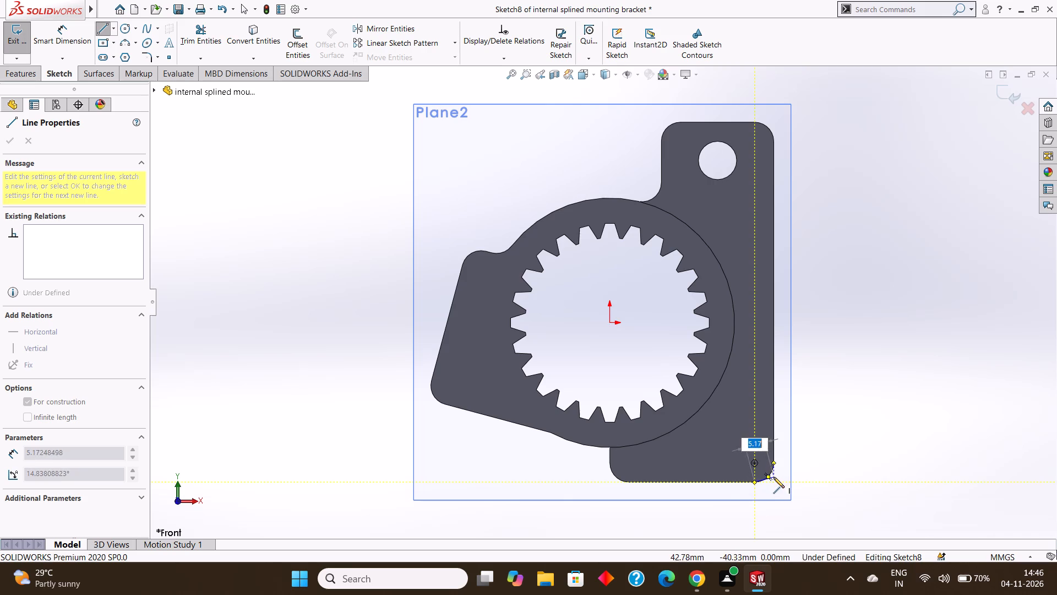
left_click(772, 482)
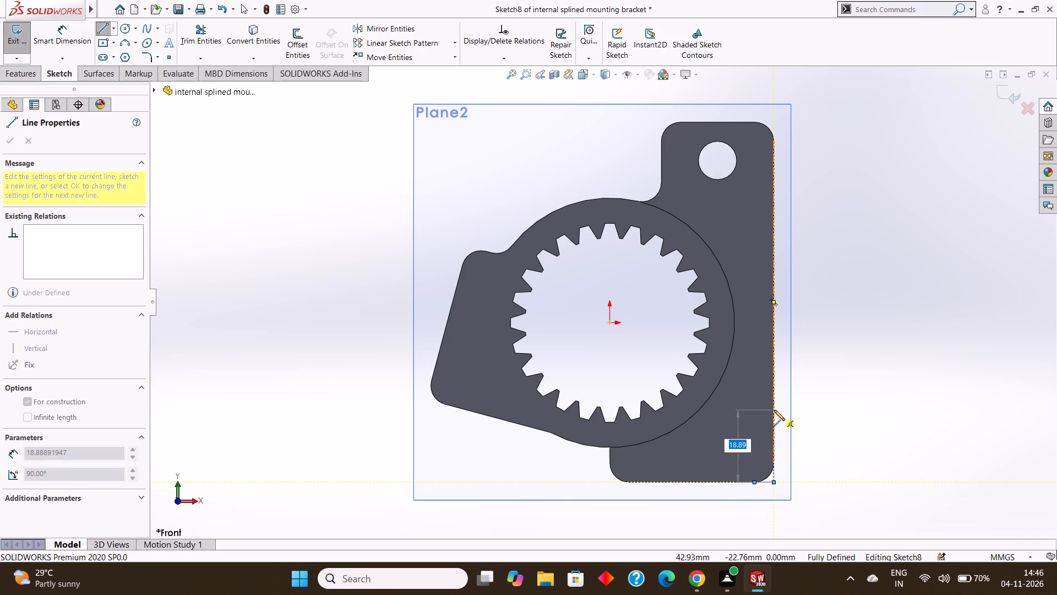
type("41.65")
key("Return")
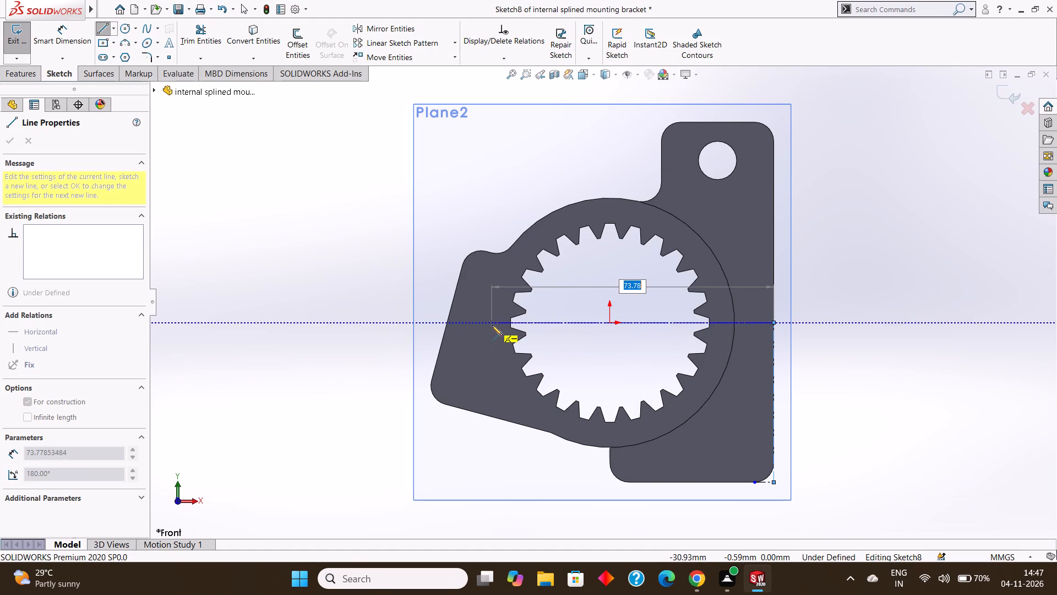
Continue the centerline chain with a 75.45 mm horizontal segment through the bore into the slanted arm.
key("BackSpace")
type("75.")
type("45")
key("Return")
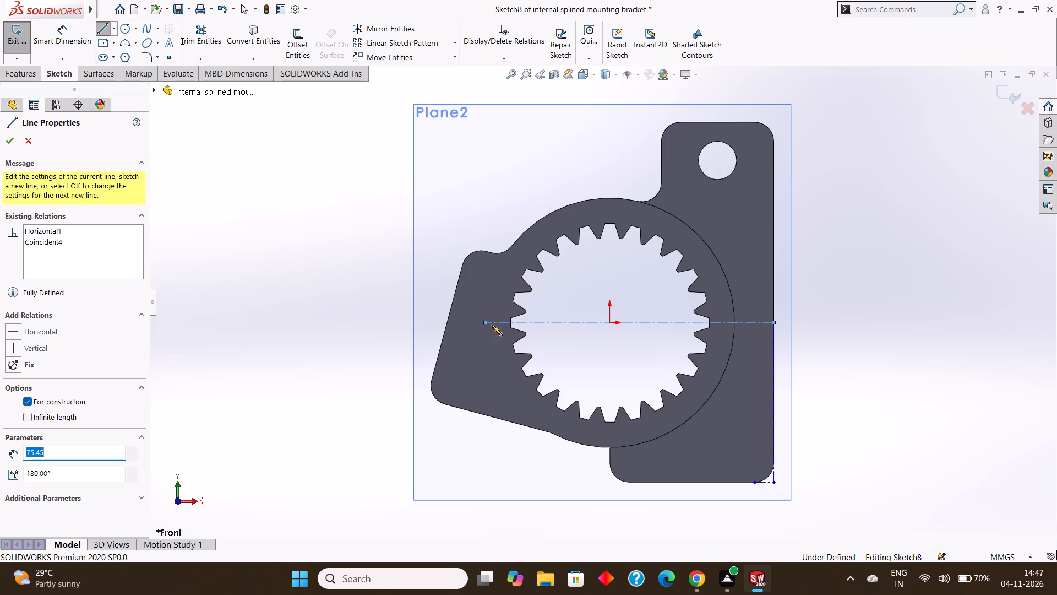
key("Escape")
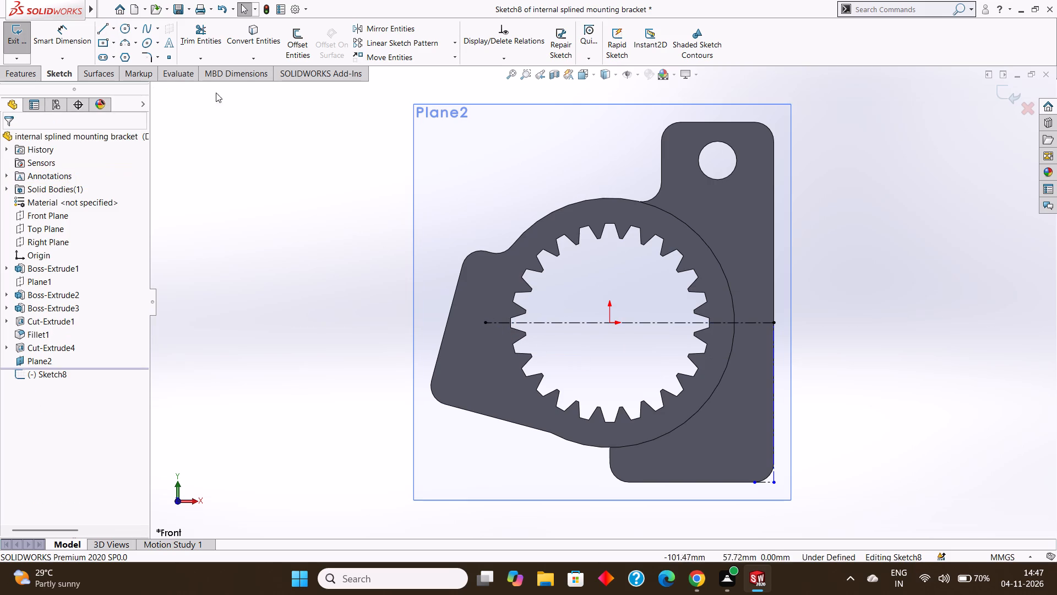
Sketch a circle of 4 mm radius centred on the horizontal centerline's free end in the slanted arm.
left_click(118, 30)
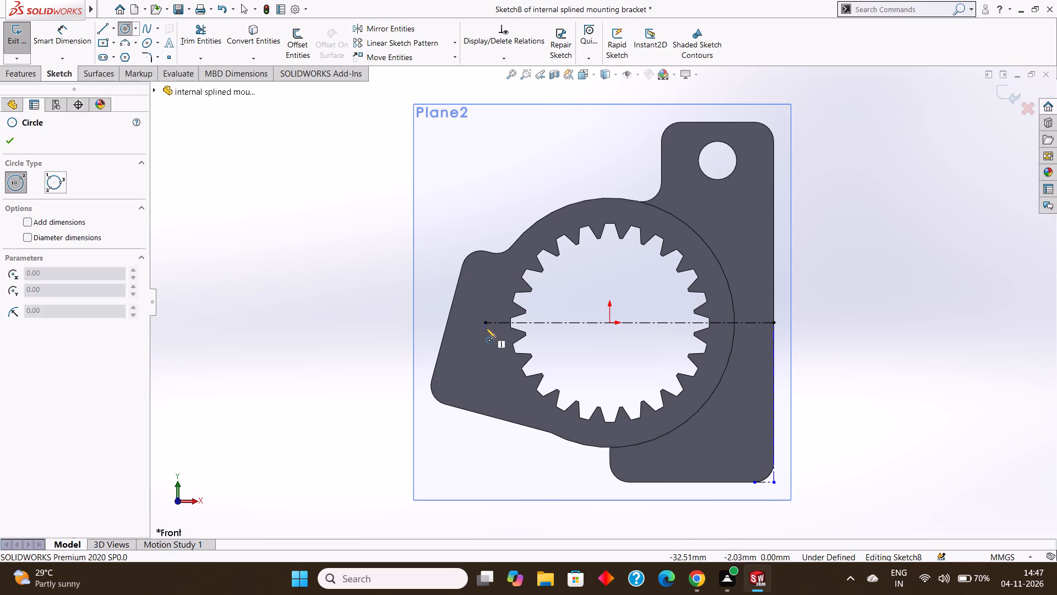
left_click_drag(486, 326, 492, 337)
key("BackSpace")
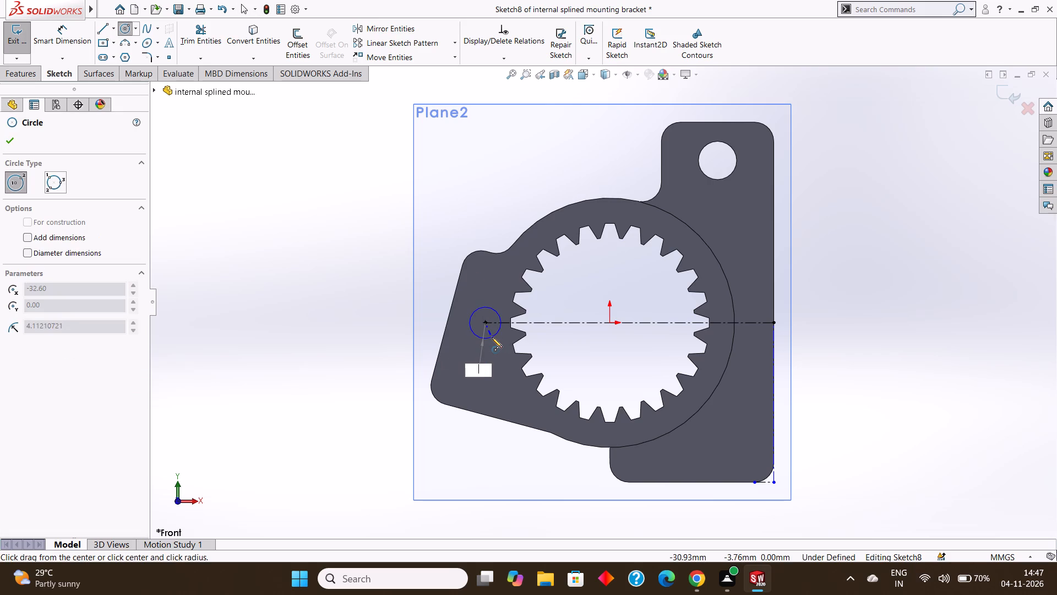
key("4")
key("Return")
key("Escape")
key("Escape")
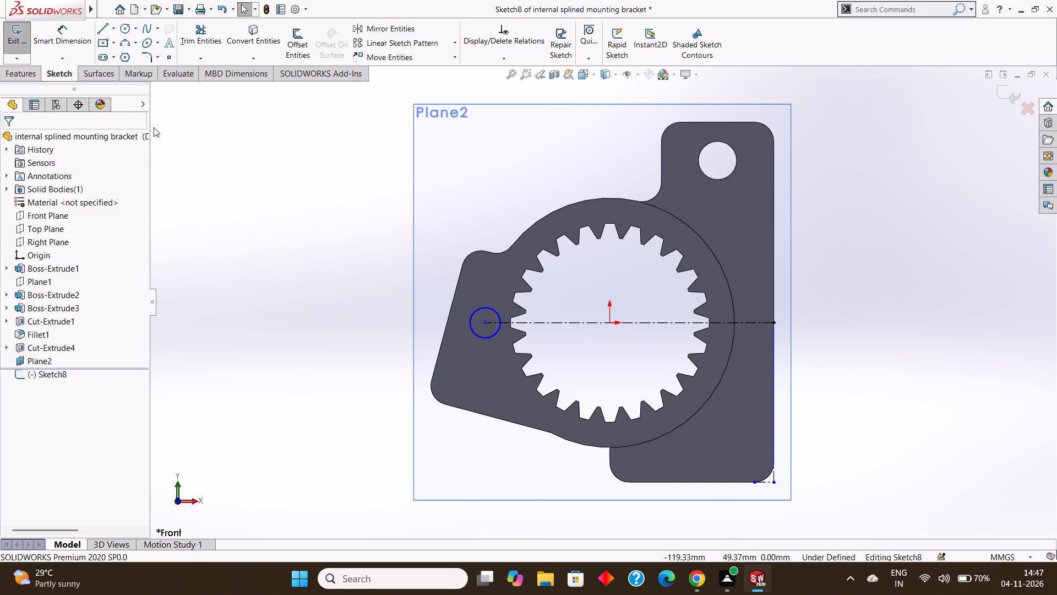
Dimension the diameter of the circle in the slanted arm.
left_click(74, 36)
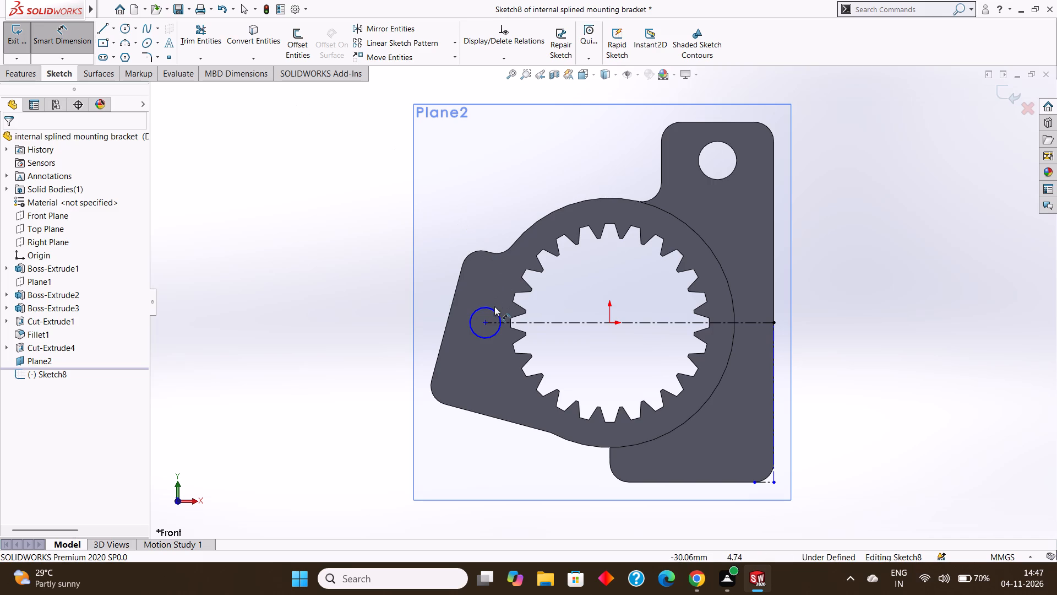
left_click(493, 309)
left_click(489, 170)
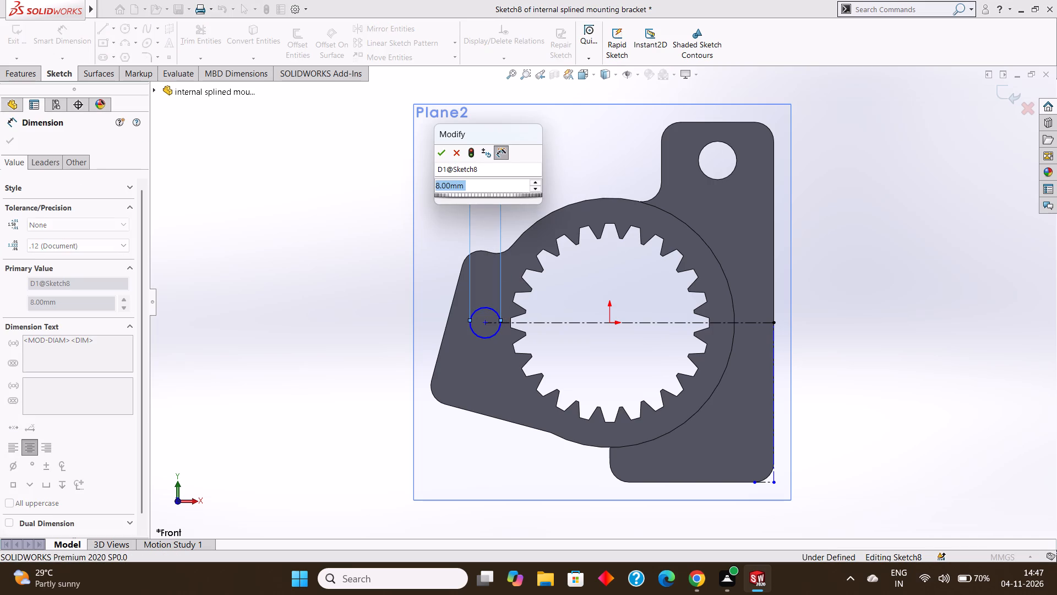
left_click(446, 149)
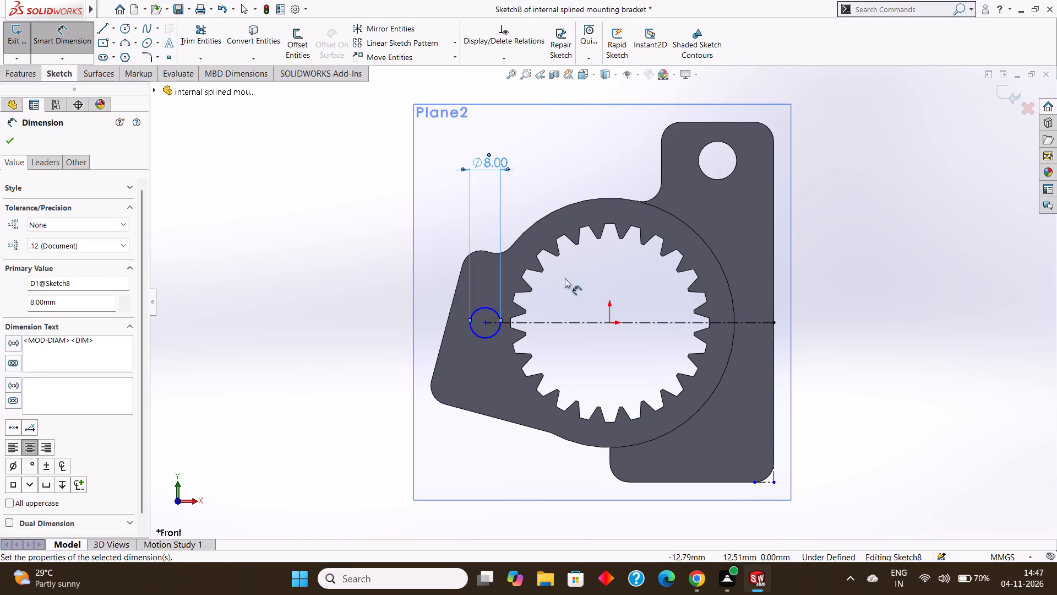
Dimension the horizontal distance from the origin to the circle's center, placing the dimension below the circle.
left_click(608, 322)
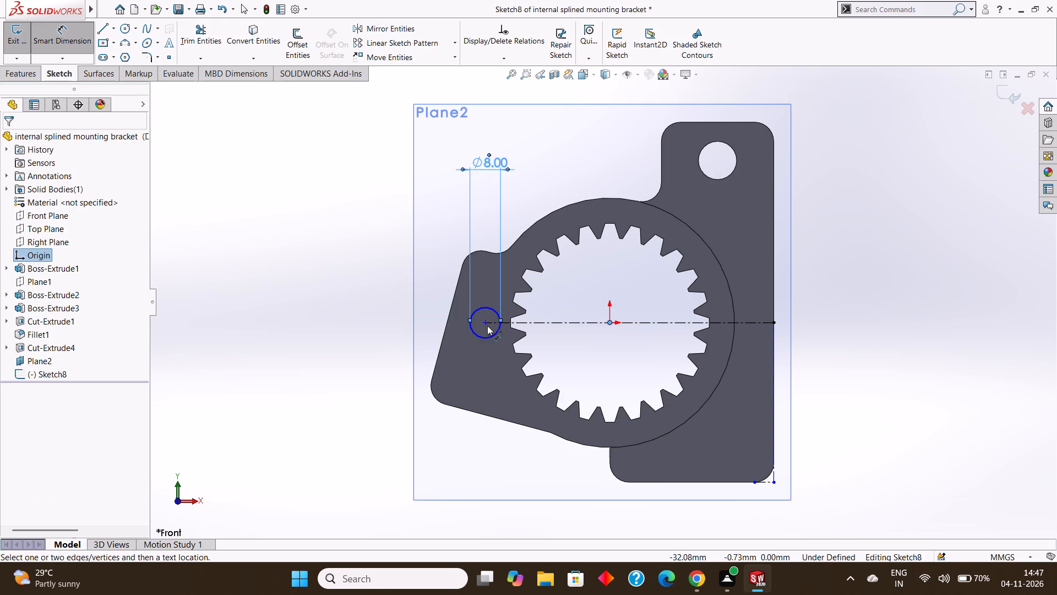
left_click(487, 326)
left_click(483, 364)
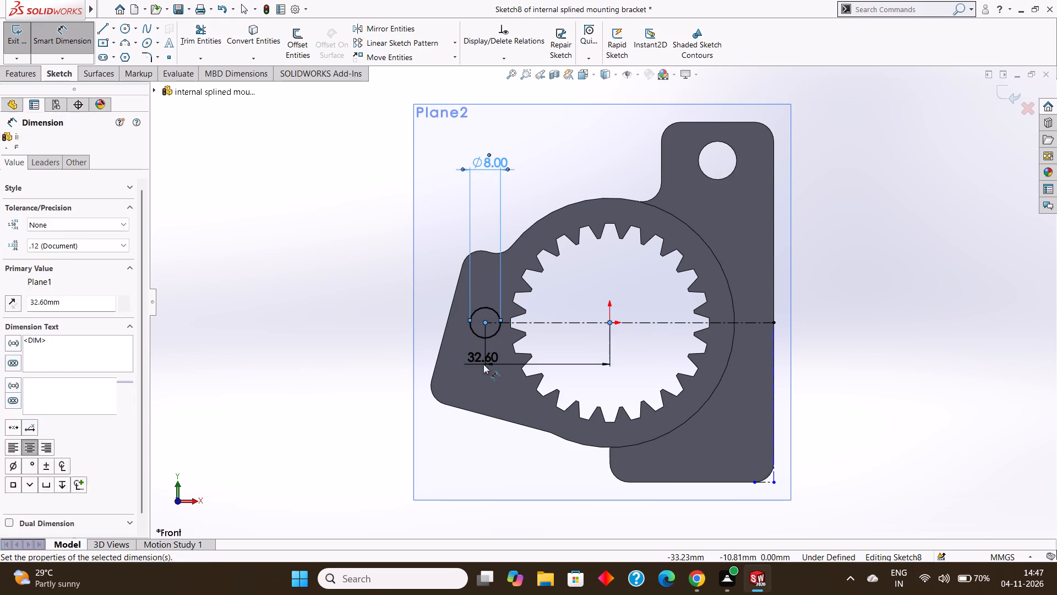
left_click(437, 345)
left_click(2, 137)
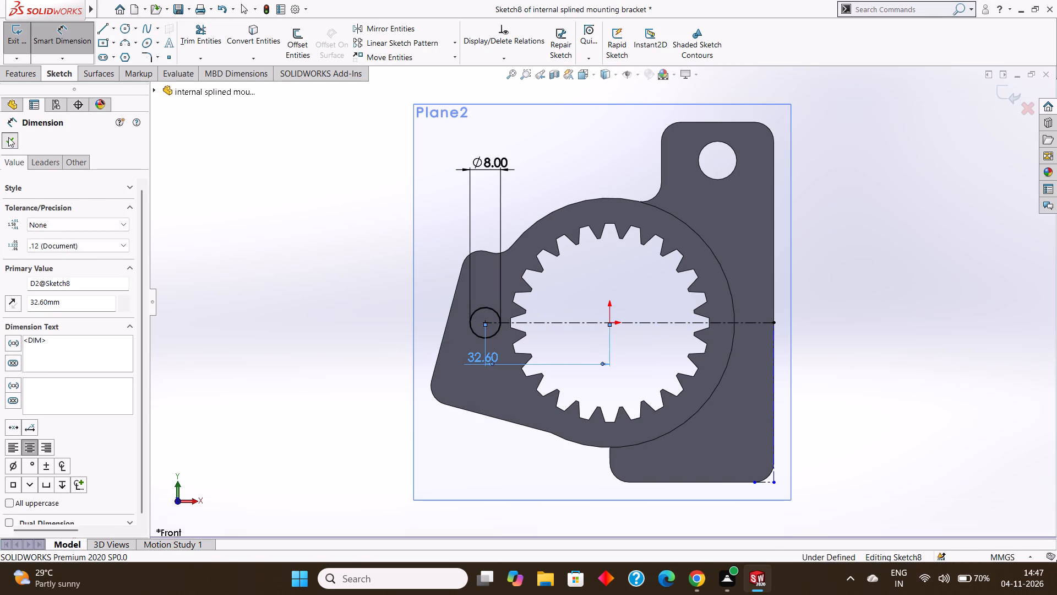
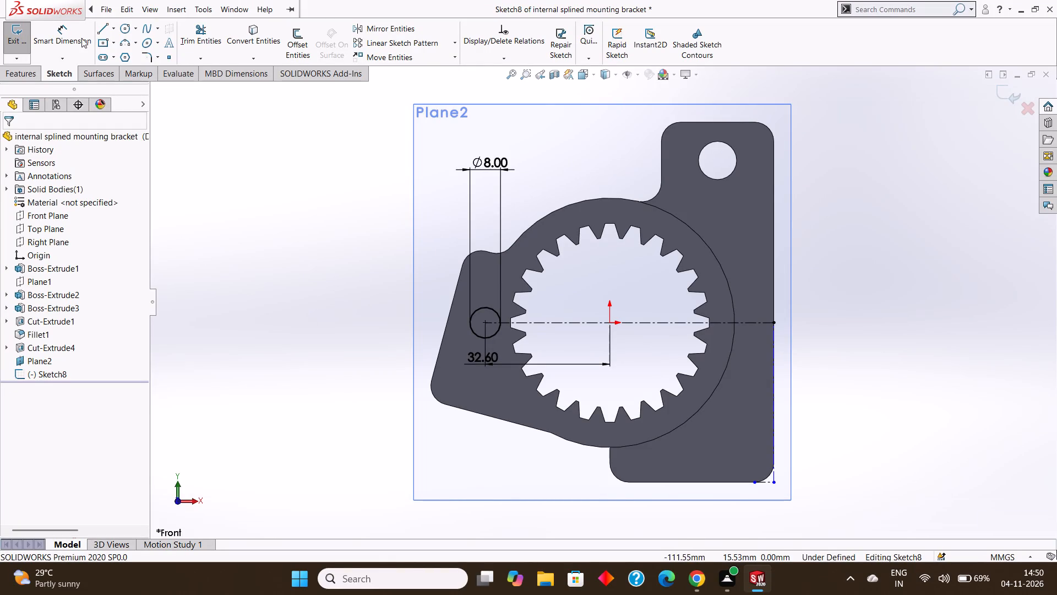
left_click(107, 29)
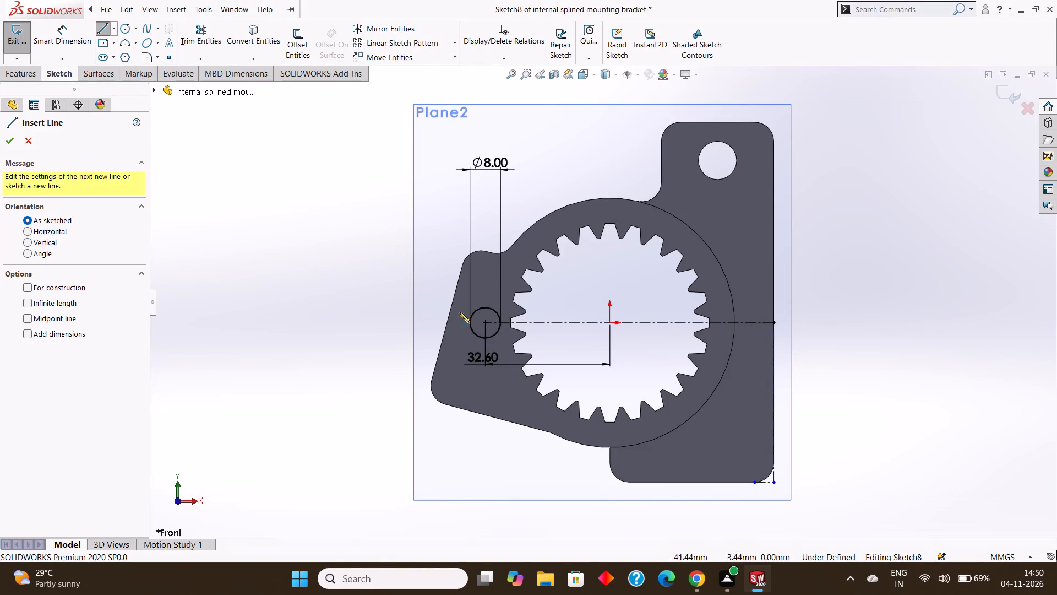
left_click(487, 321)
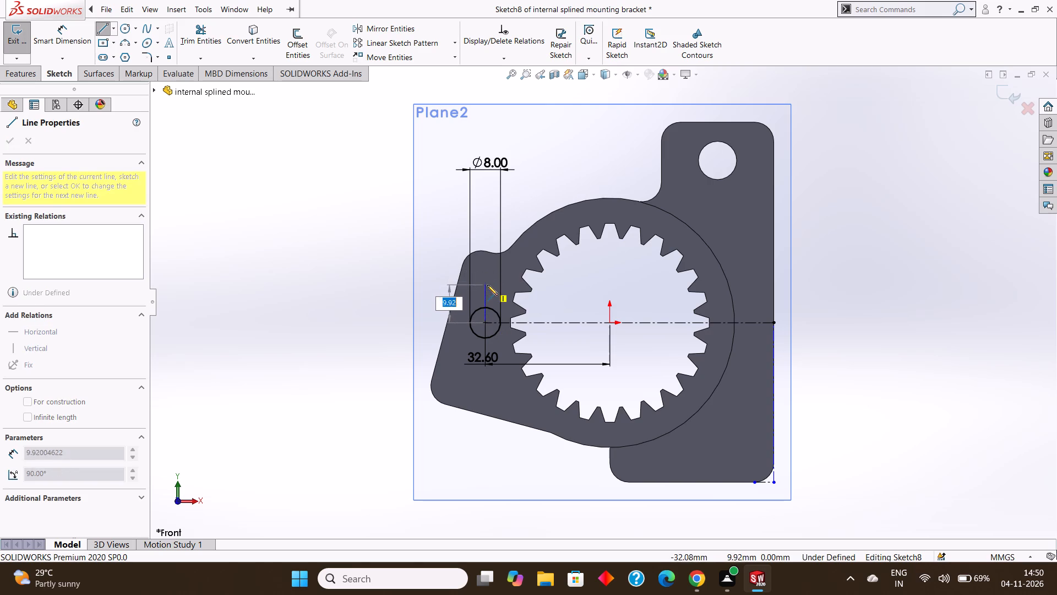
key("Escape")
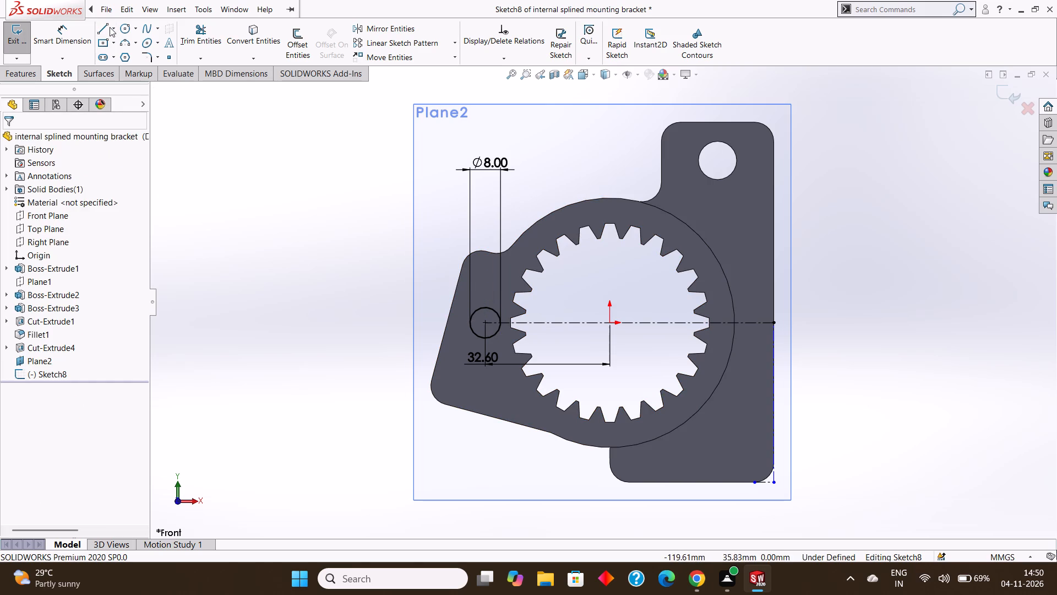
Draw a 10 mm vertical centerline upward from the center of the existing circle in the slanted arm.
left_click(113, 29)
left_click(121, 59)
scroll(450, 299, "down", 1)
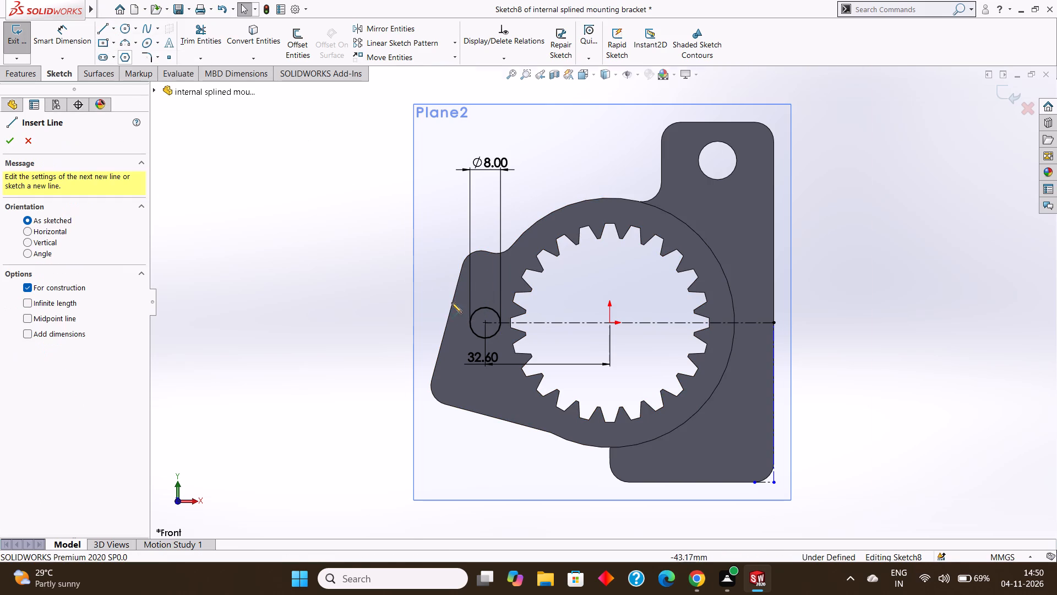
scroll(451, 302, "down", 1)
left_click(517, 333)
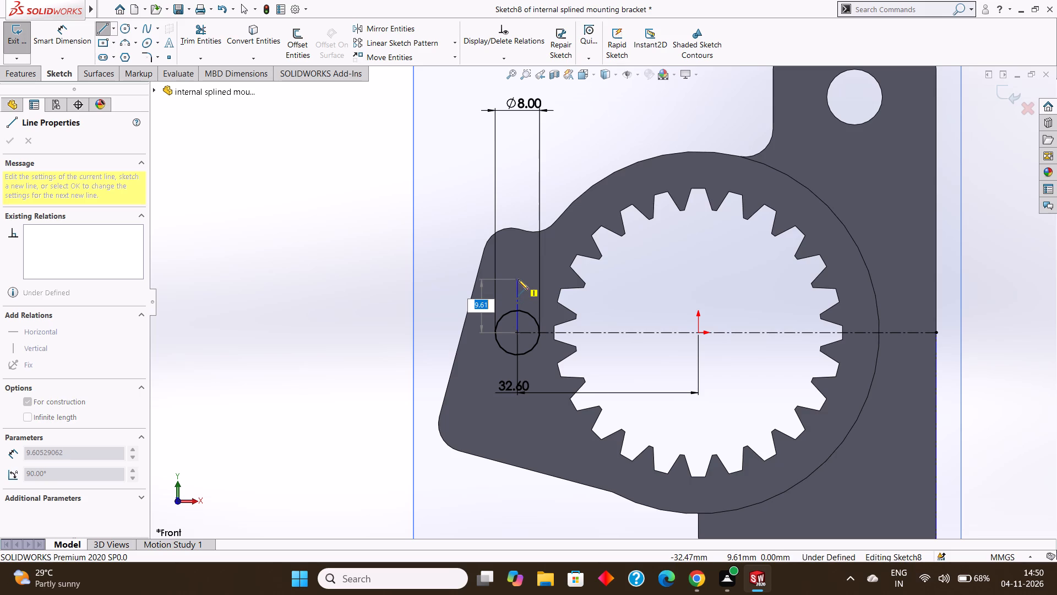
type("10")
key("Return")
key("Escape")
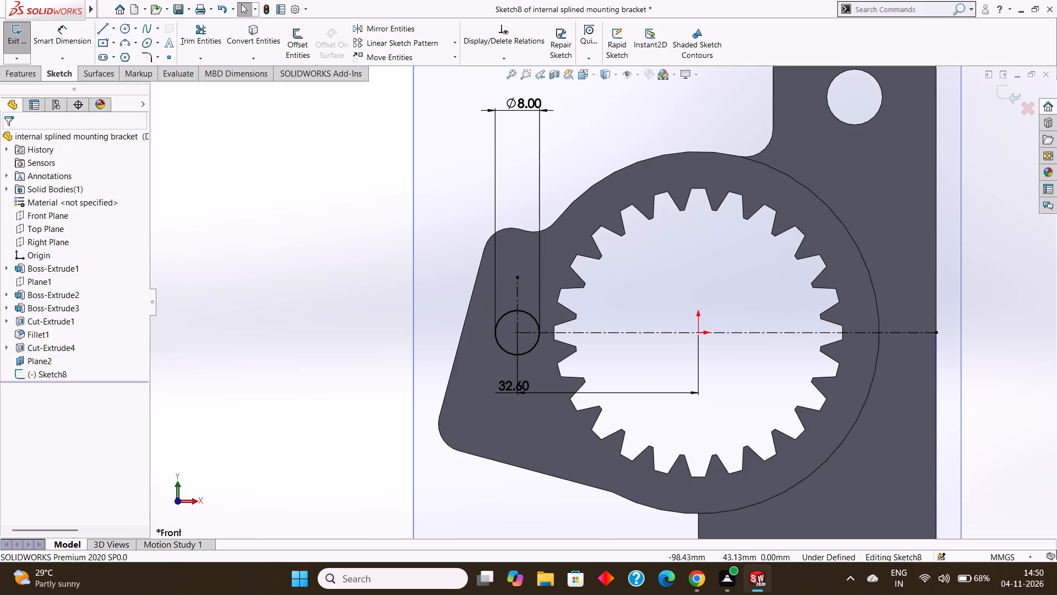
Sketch a circle of 4 mm radius centred on the upper end of the vertical centerline.
left_click(129, 26)
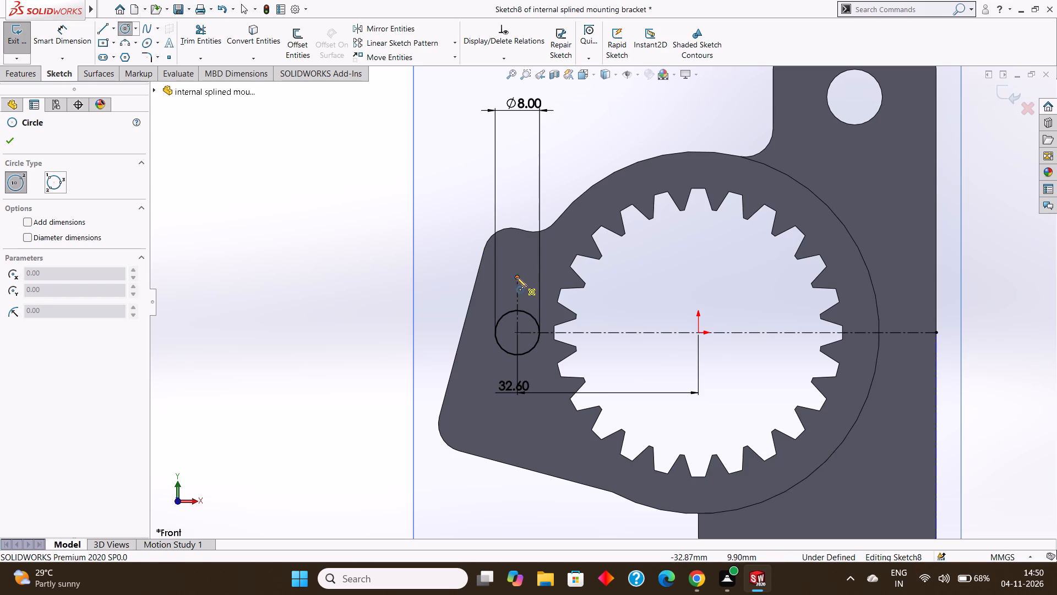
left_click_drag(517, 277, 520, 255)
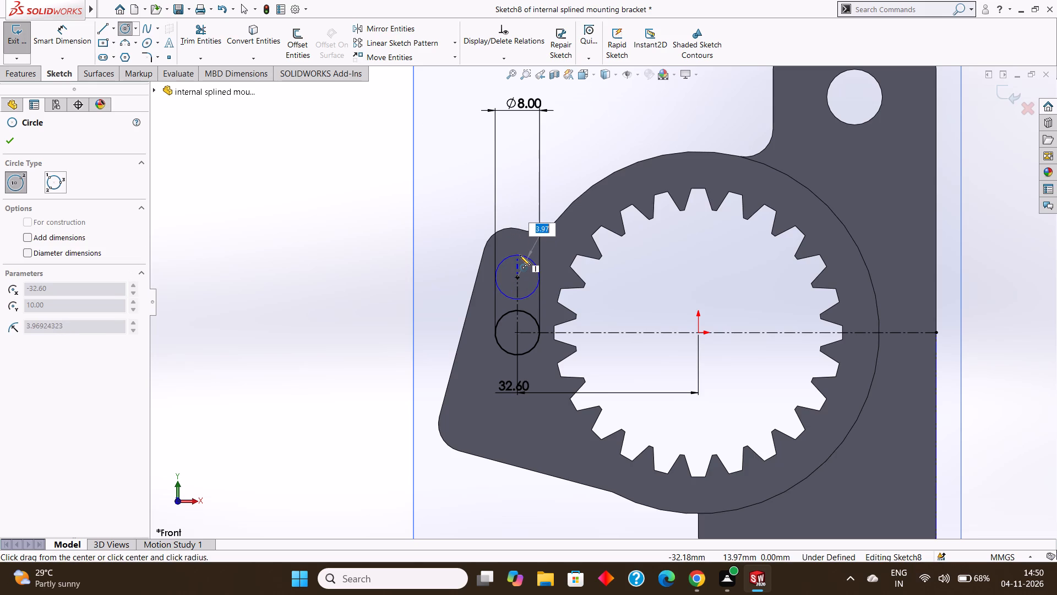
left_click_drag(520, 255, 520, 260)
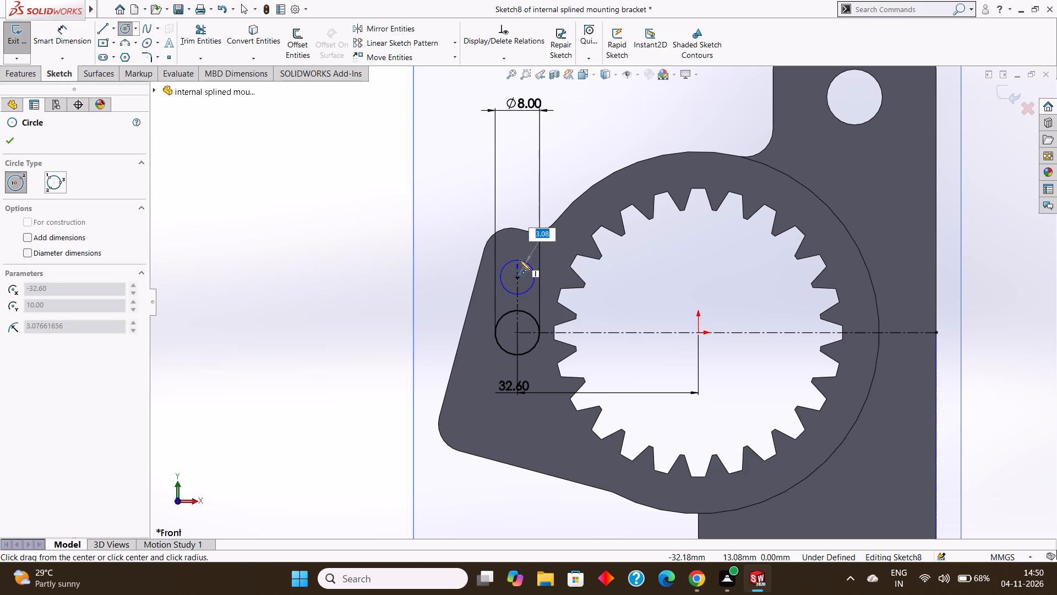
left_click_drag(520, 260, 521, 263)
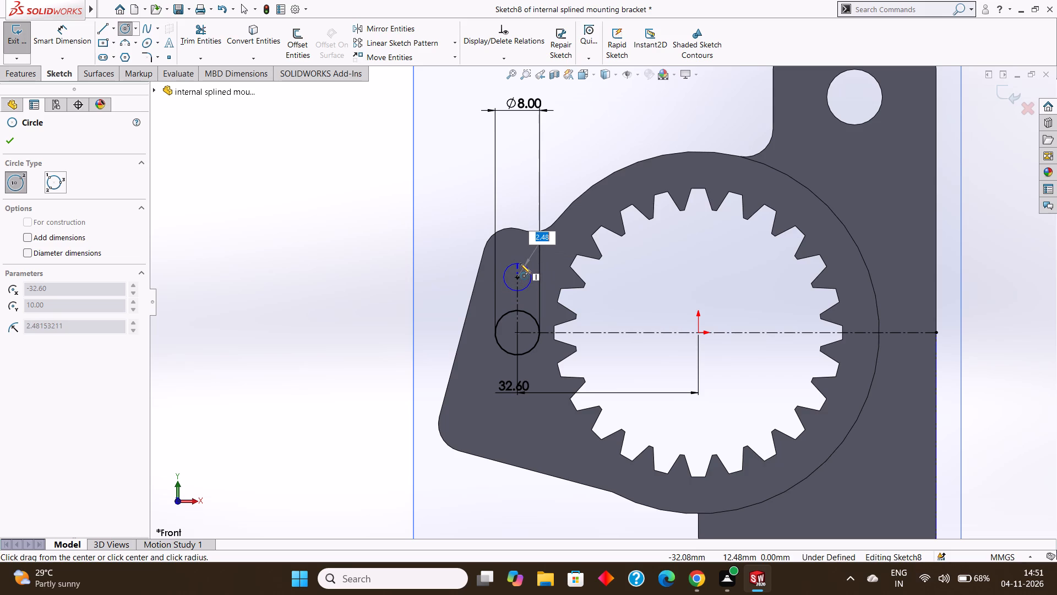
key("BackSpace")
key("4")
key("Return")
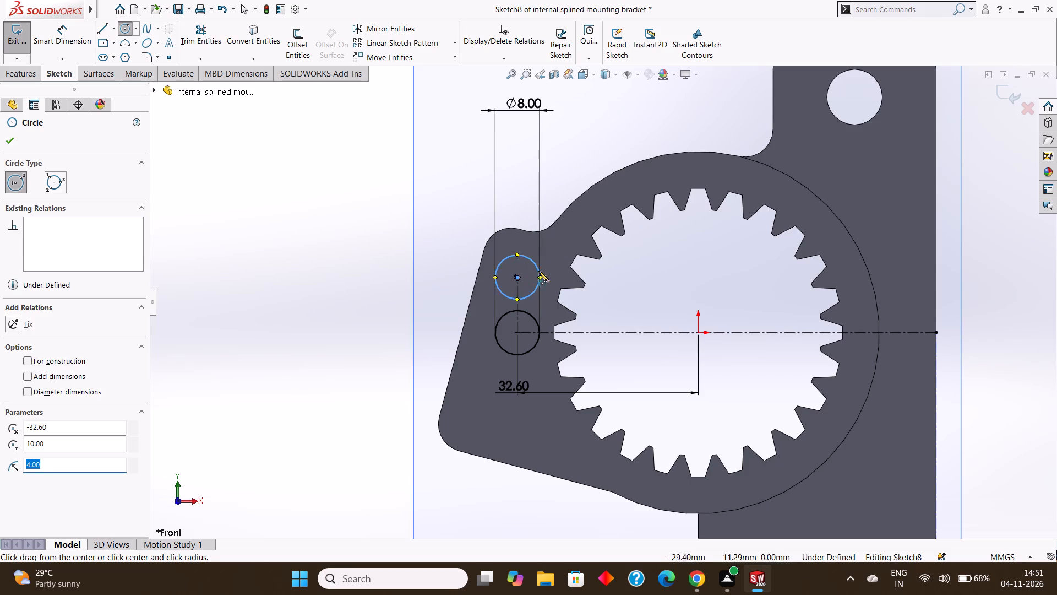
key("Escape")
key("Escape")
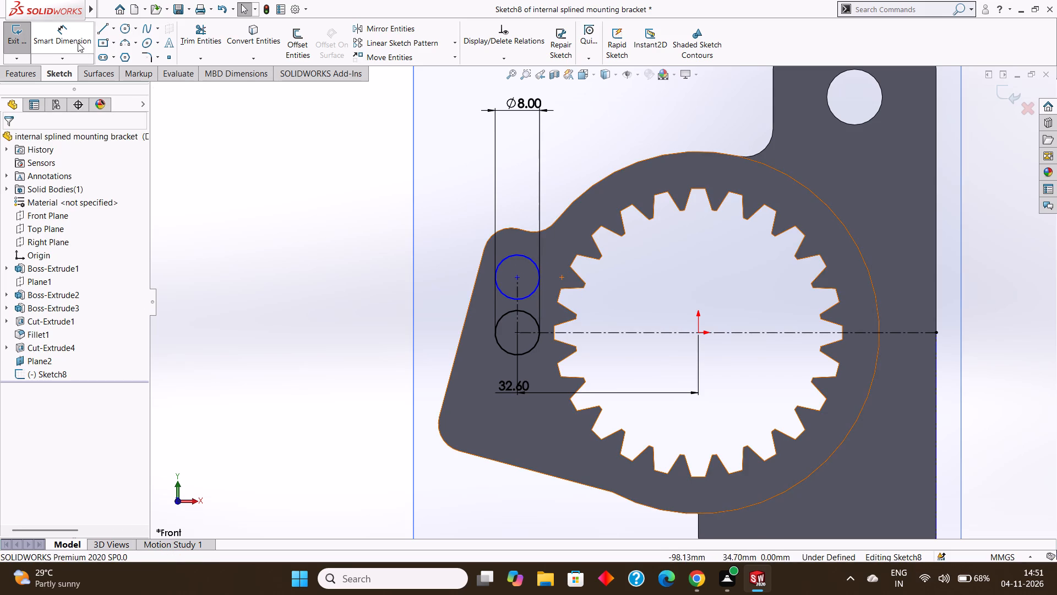
Dimension the diameter of the upper circle, placing the dimension above the slanted arm.
left_click(71, 37)
left_click(514, 257)
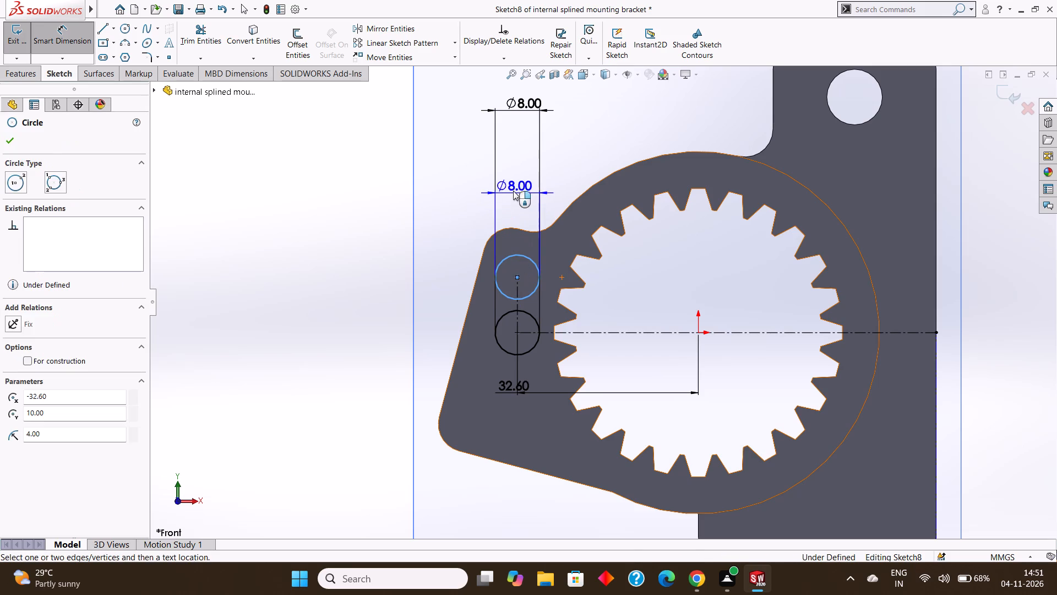
left_click(513, 191)
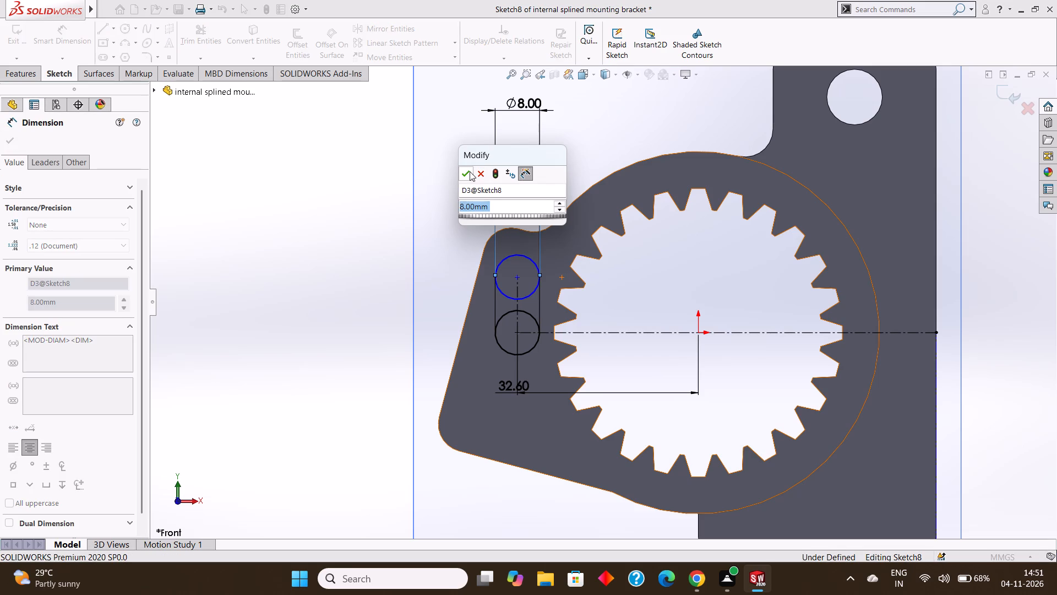
left_click(470, 171)
Dimension the vertical distance from the origin to the upper circle's center, placing the dimension beside the arm's slanted outer edge.
left_click(698, 330)
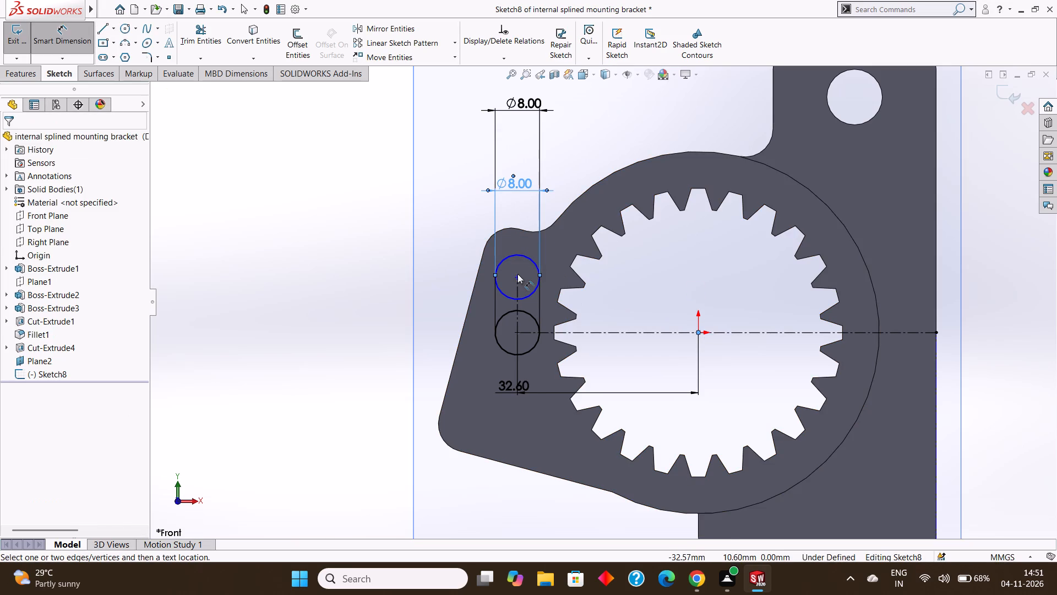
left_click(519, 273)
left_click(519, 277)
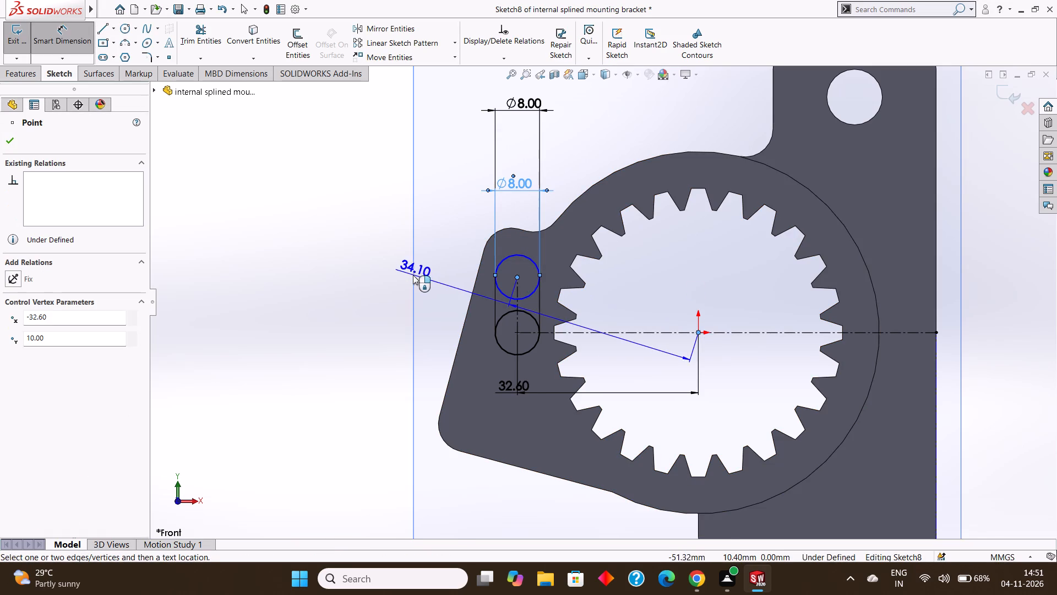
left_click(437, 284)
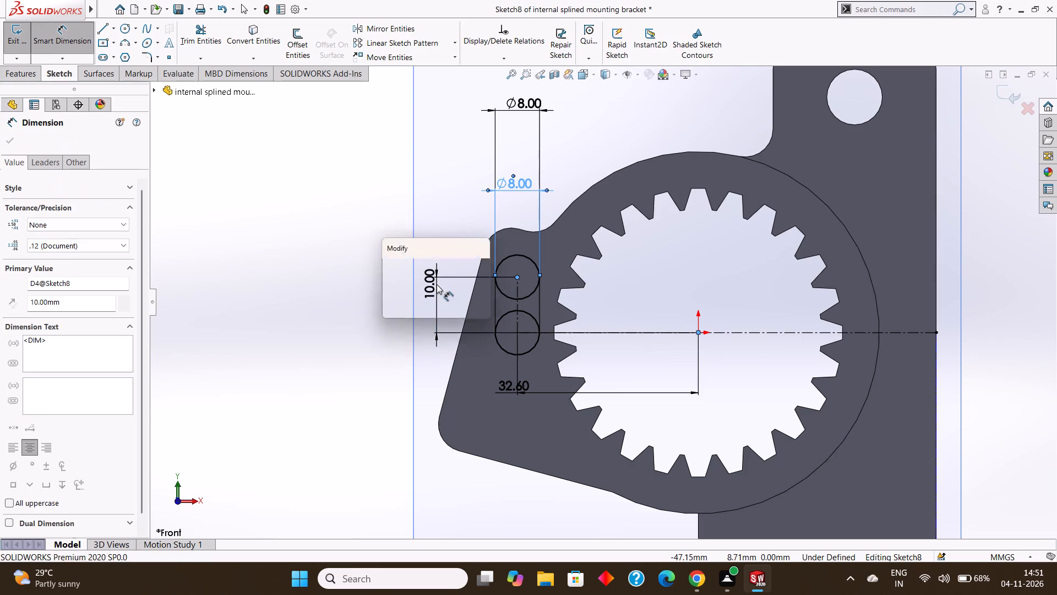
left_click(397, 267)
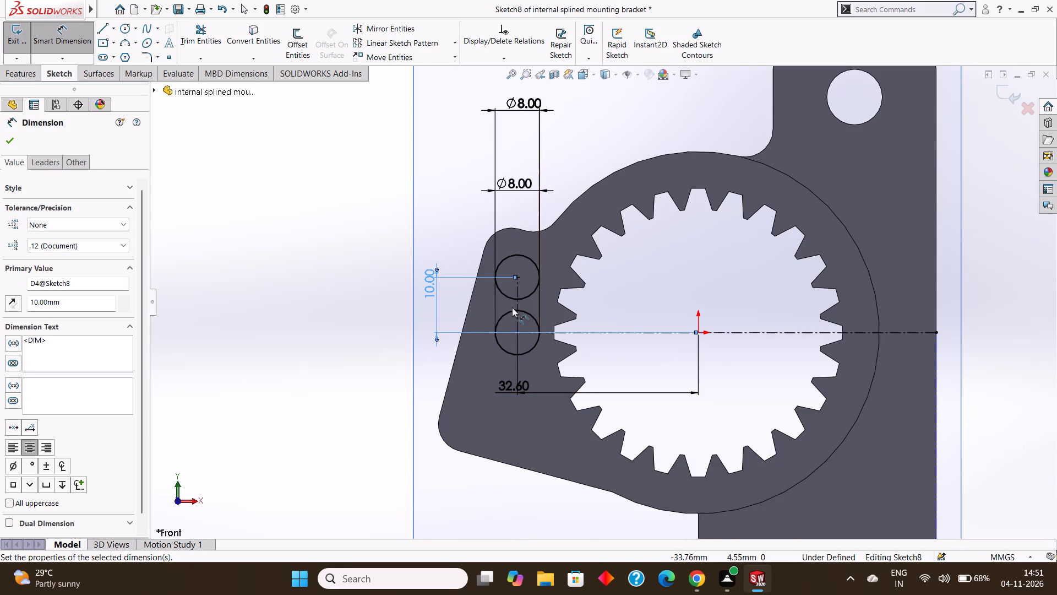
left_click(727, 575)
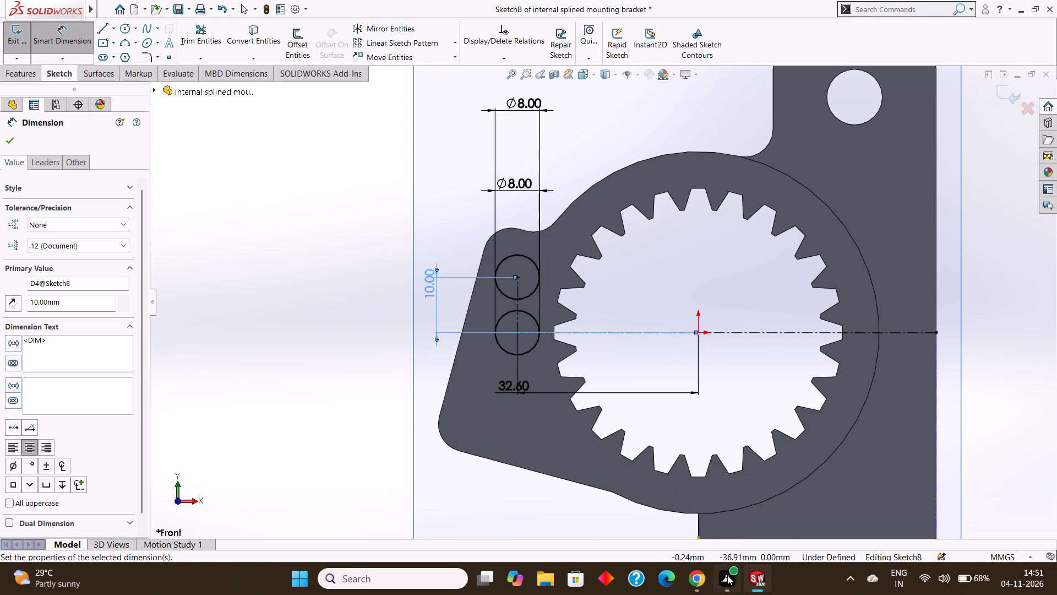
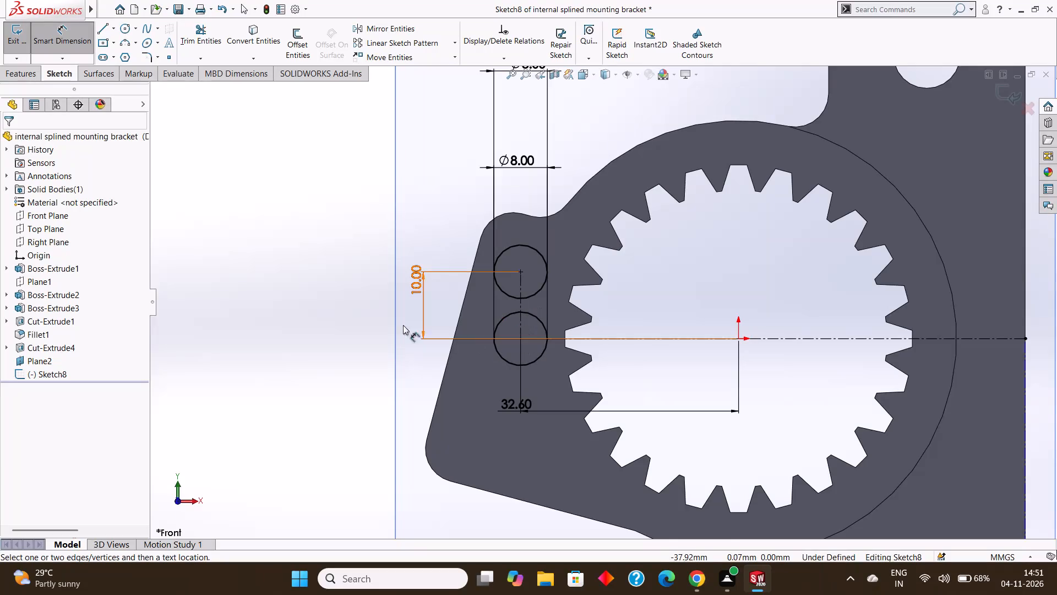
Cut-extrude the sketch's two 8 mm circles through the bracket's side lobe as a Mid Plane cut, 20 mm deep.
left_click(25, 77)
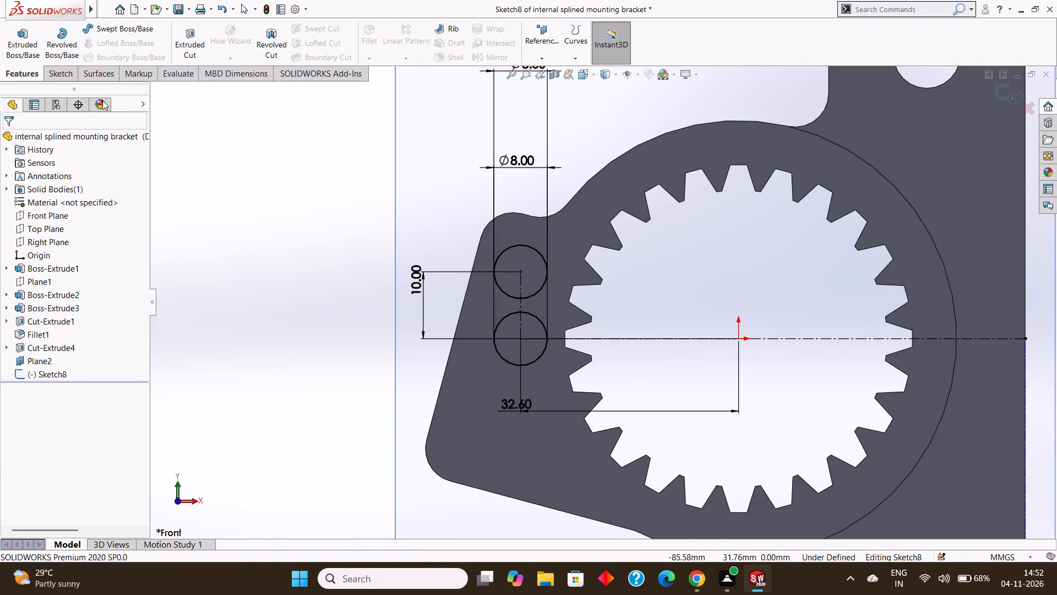
left_click(187, 42)
left_click(526, 259)
middle_click_drag(273, 240, 336, 266)
scroll(332, 262, "up", 2)
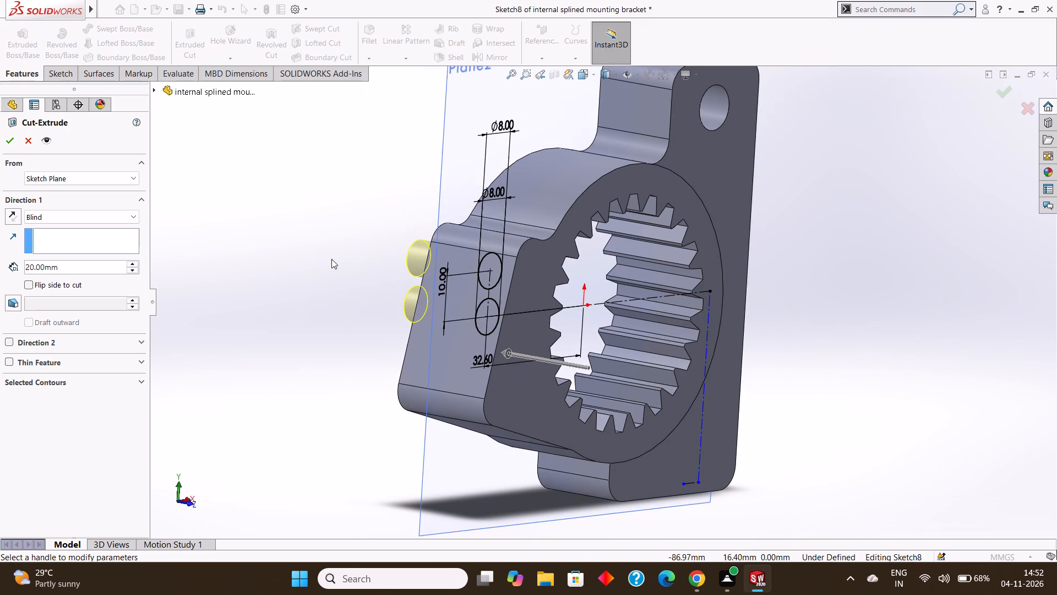
left_click(51, 216)
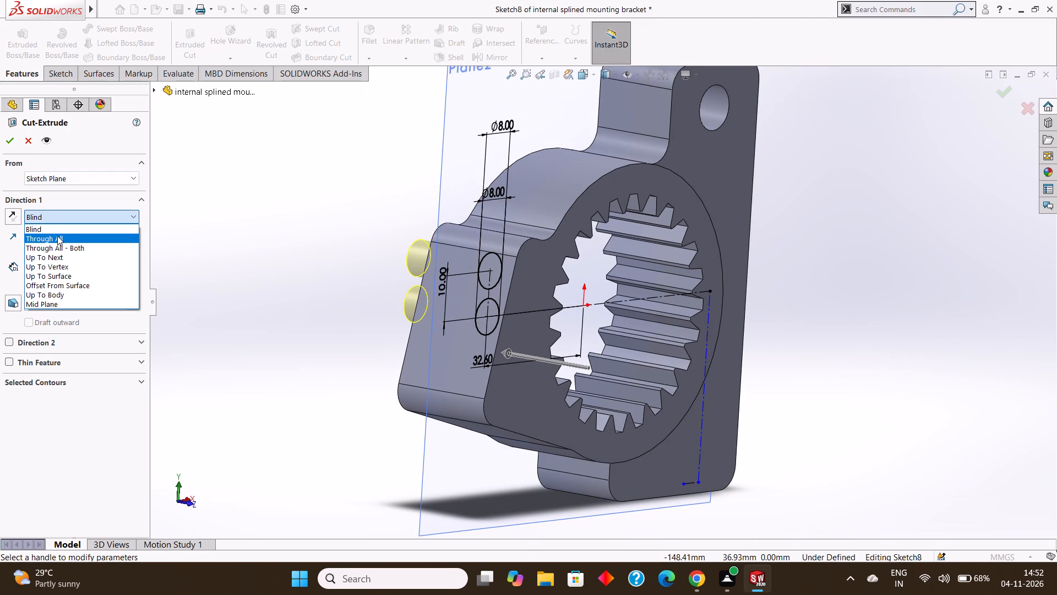
left_click(55, 301)
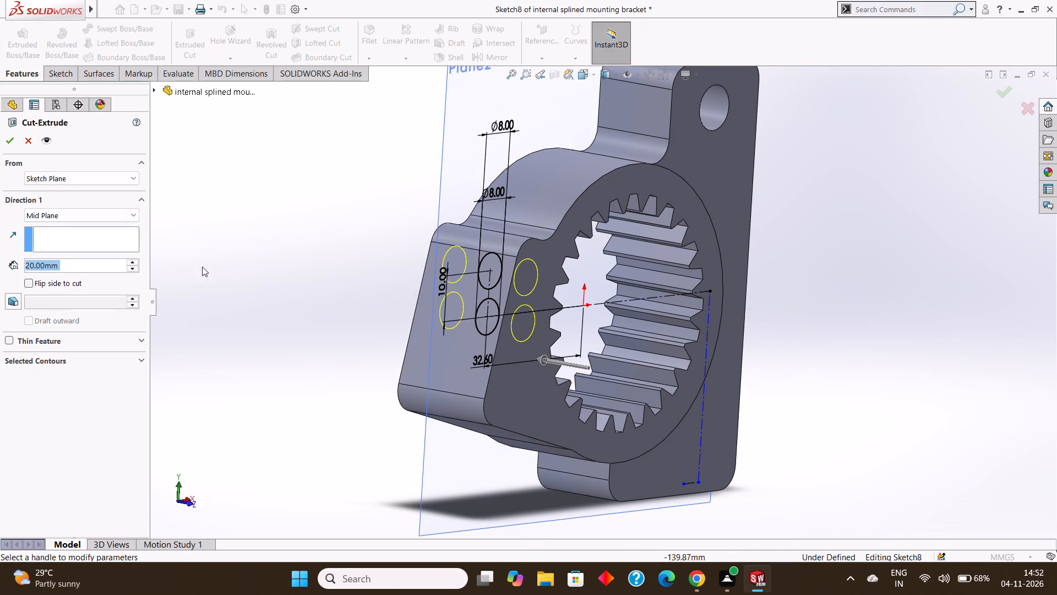
middle_click_drag(254, 245, 265, 254)
left_click(4, 139)
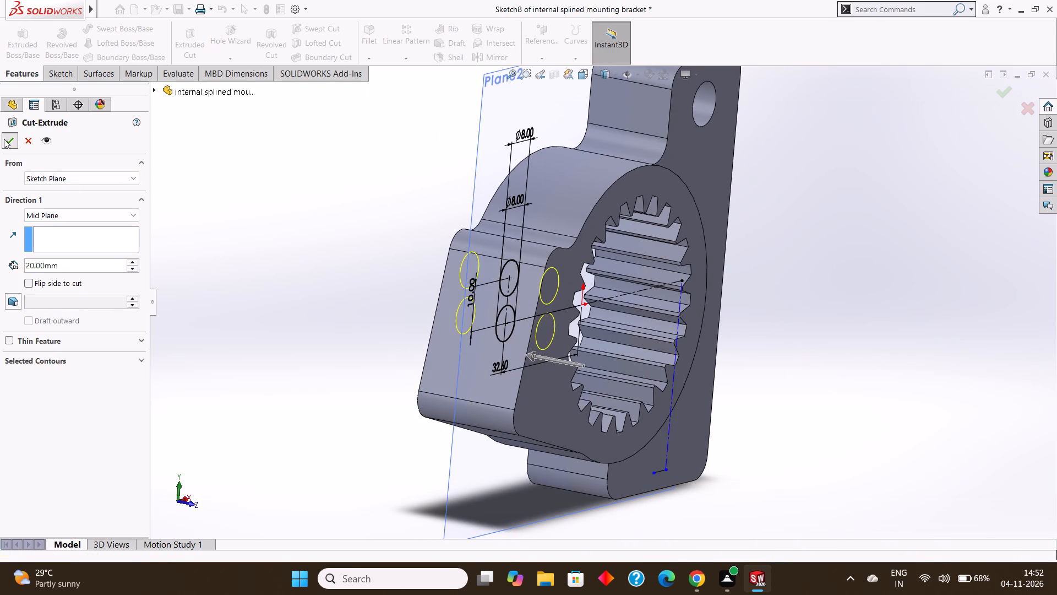
Save the bracket part.
left_click(303, 190)
middle_click_drag(302, 189, 265, 164)
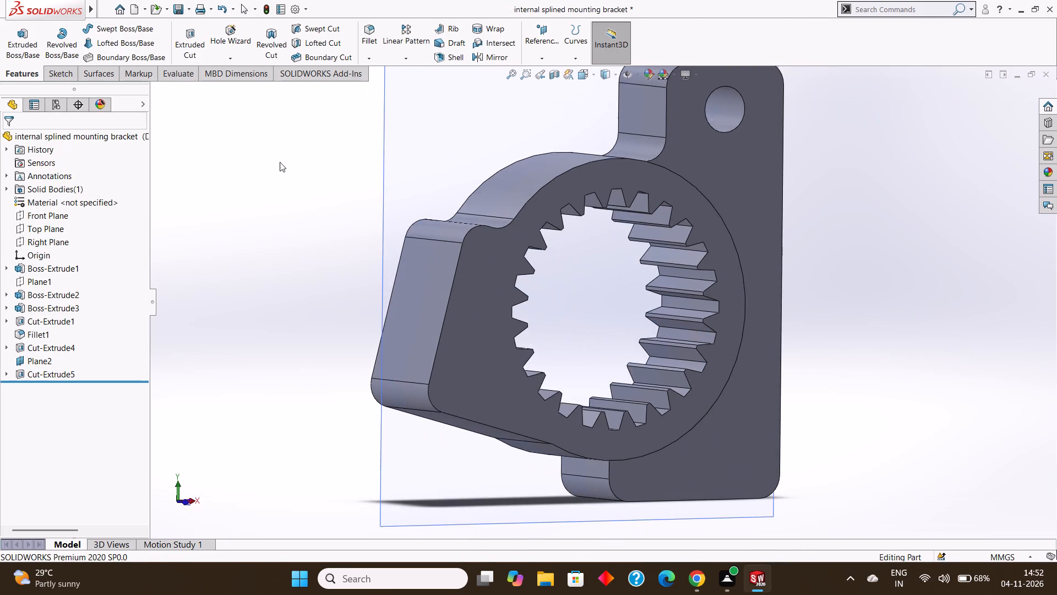
middle_click_drag(299, 161, 286, 175)
middle_click_drag(284, 177, 279, 158)
middle_click_drag(282, 176, 279, 165)
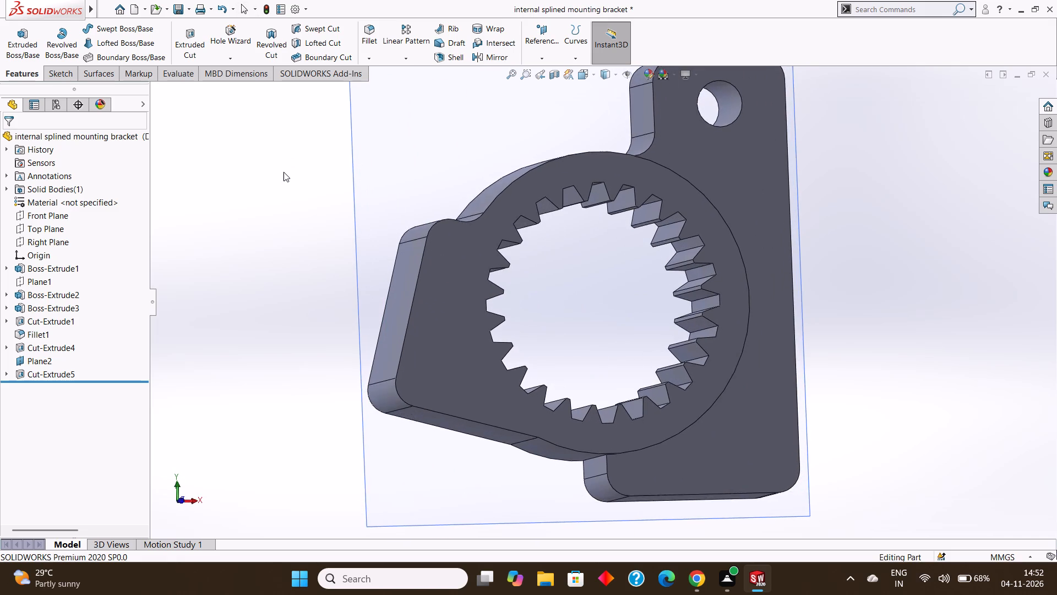
scroll(285, 172, "up", 1)
middle_click_drag(285, 172, 289, 177)
key("ctrl+s")
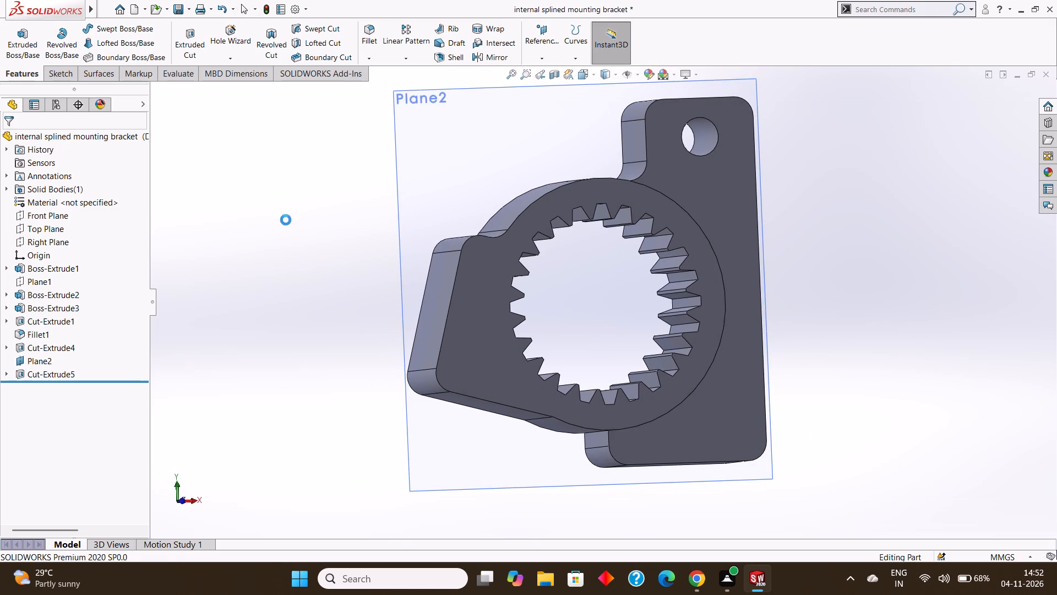
middle_click_drag(337, 221, 330, 252)
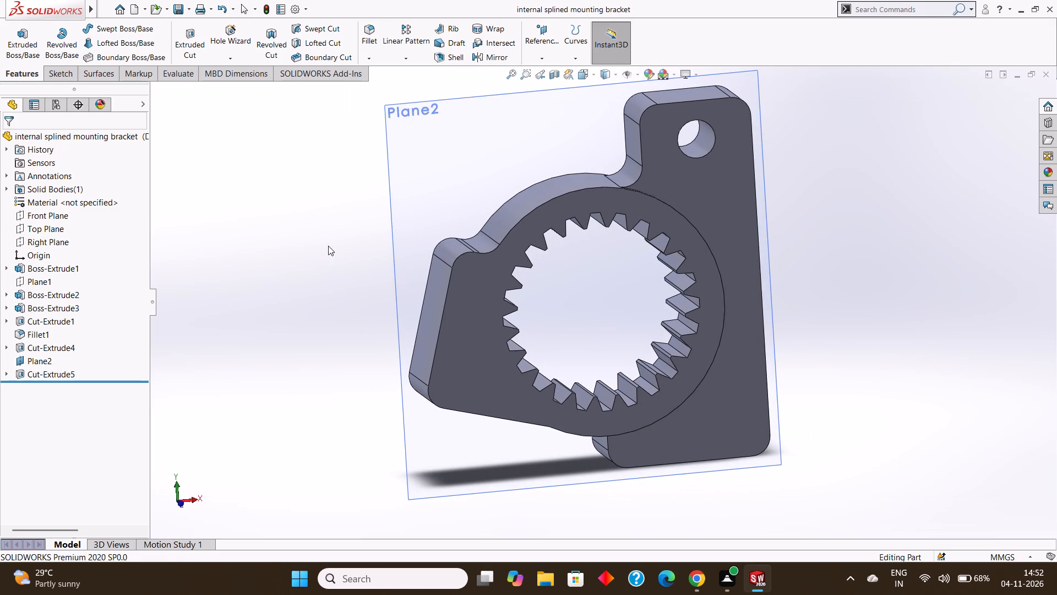
key("ctrl+s")
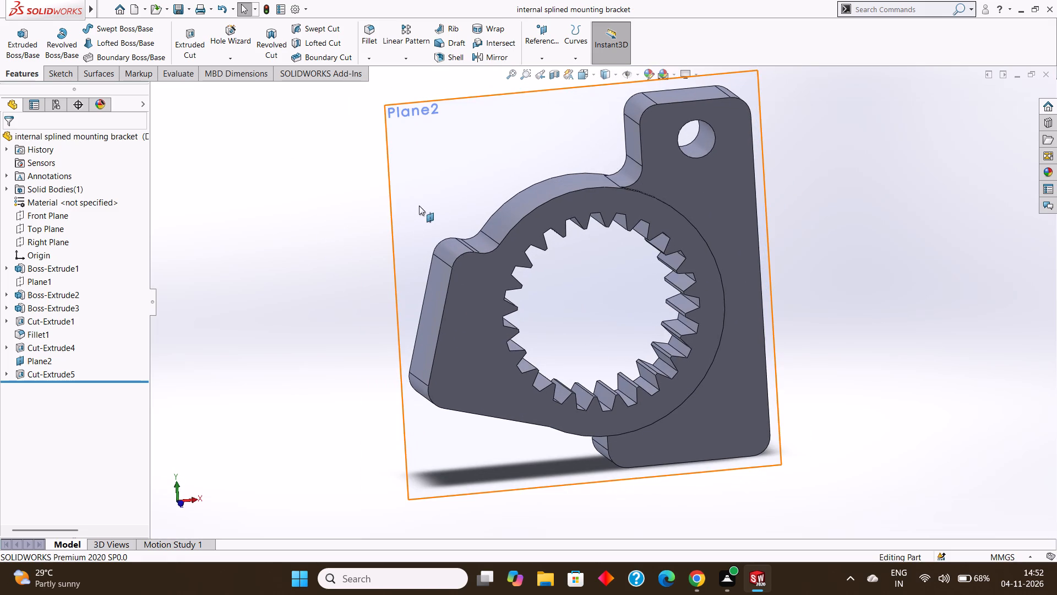
Examine from several angles how far the new two-circle cut reaches through the bracket's side lobe.
left_click(435, 182)
middle_click_drag(435, 180, 425, 166)
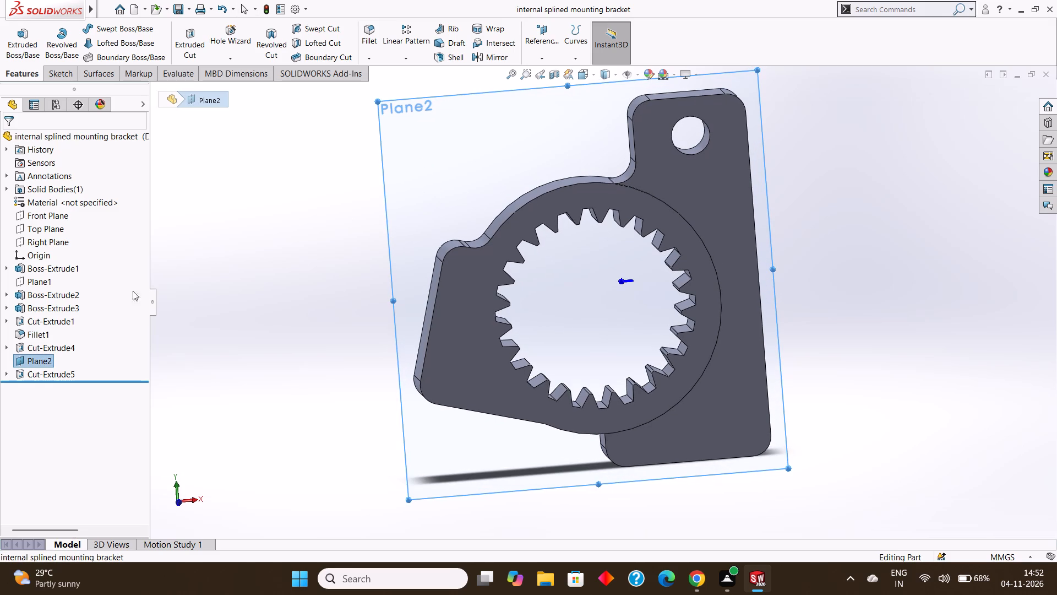
left_click(173, 284)
left_click(46, 371)
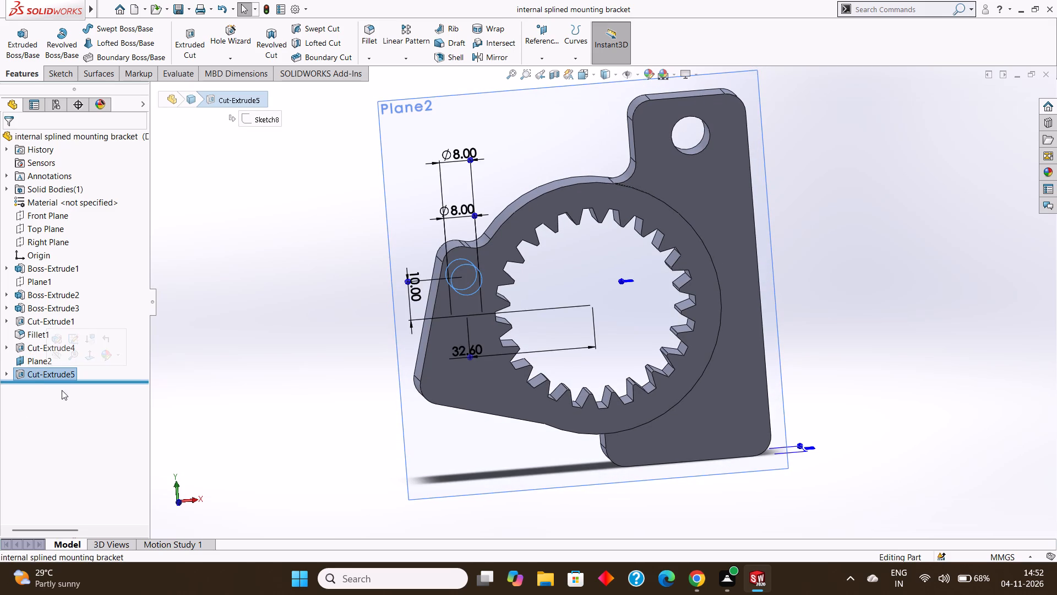
middle_click_drag(65, 390, 98, 392)
middle_click_drag(458, 259, 497, 267)
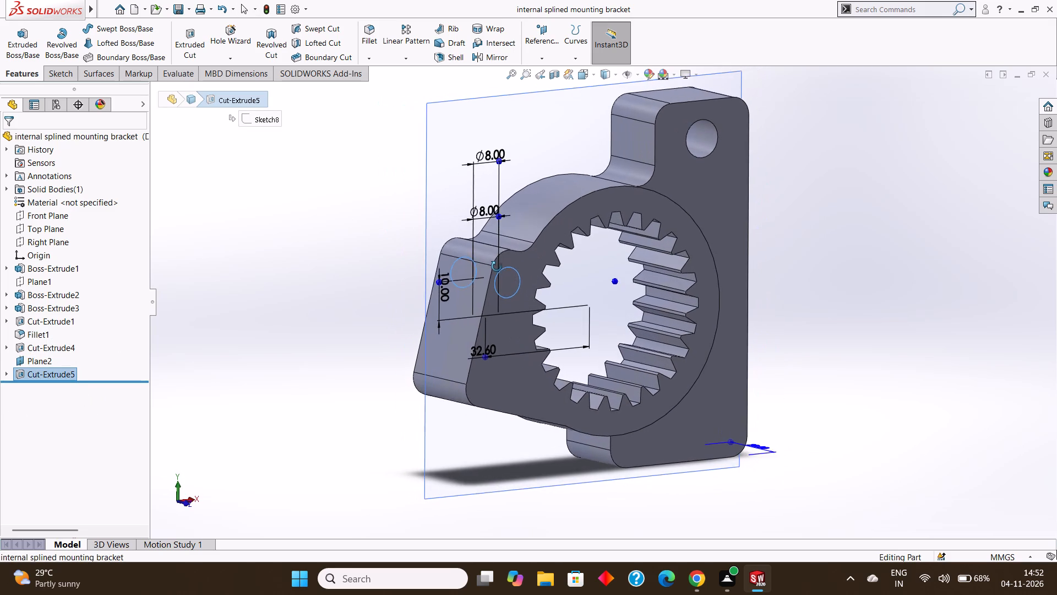
middle_click_drag(497, 267, 497, 266)
middle_click_drag(497, 267, 600, 310)
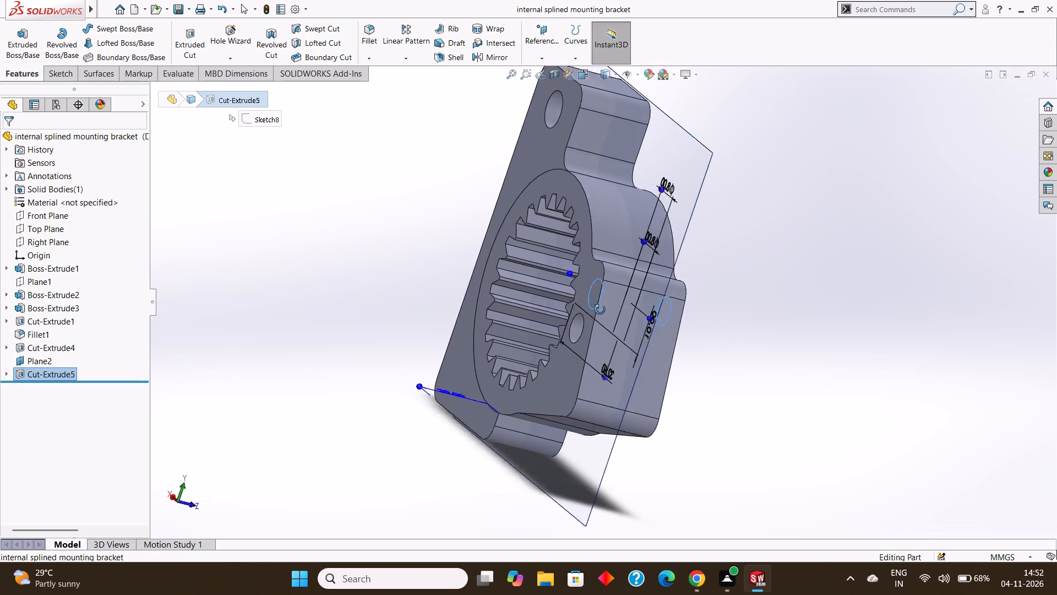
middle_click_drag(600, 310, 626, 308)
scroll(629, 307, "down", 1)
middle_click_drag(652, 320, 678, 337)
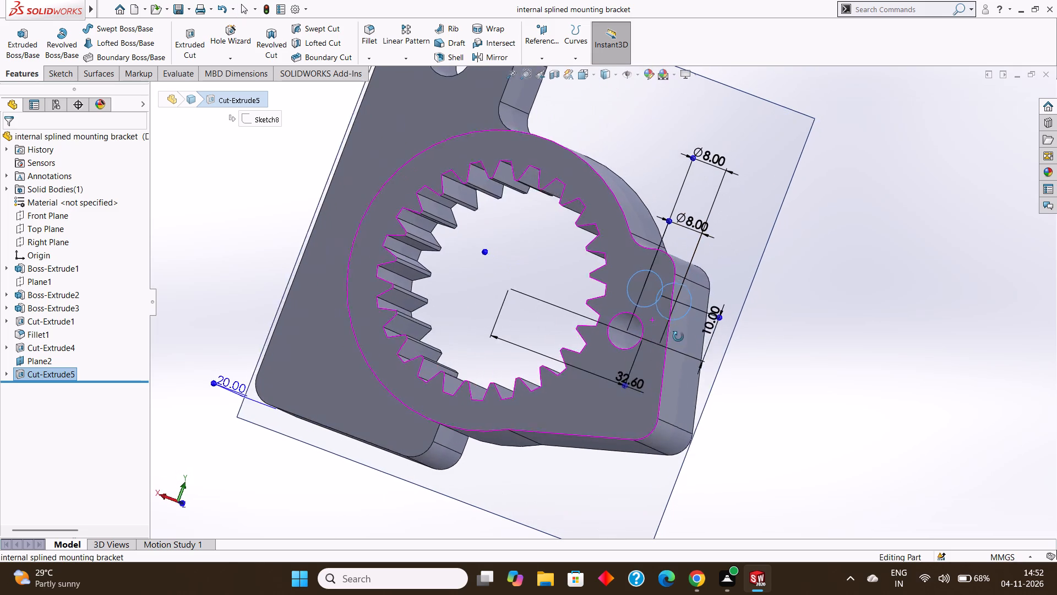
middle_click_drag(678, 337, 553, 312)
scroll(786, 340, "down", 4)
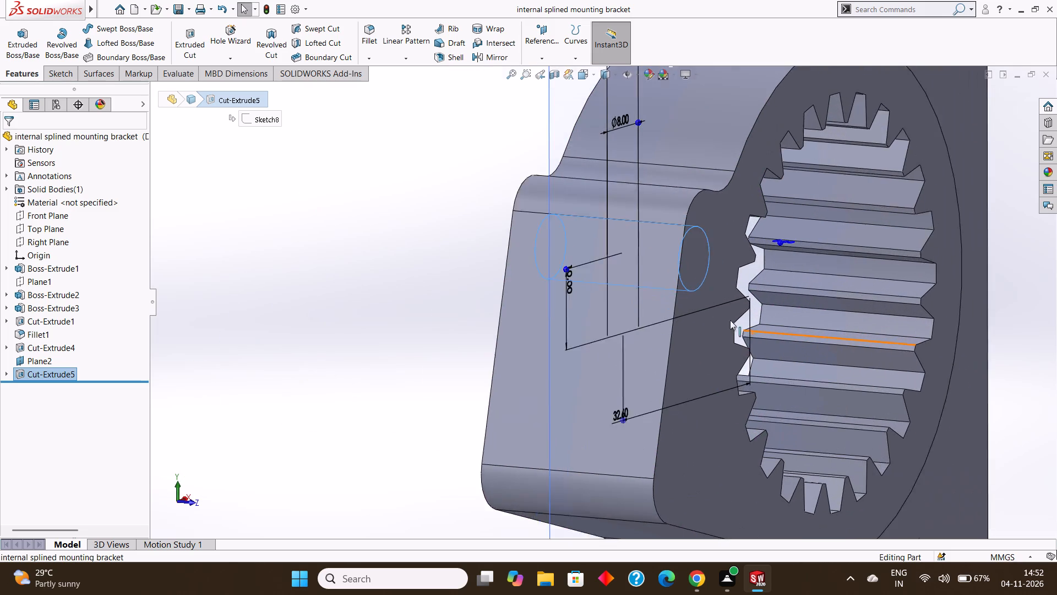
left_click(669, 305)
left_click(644, 217)
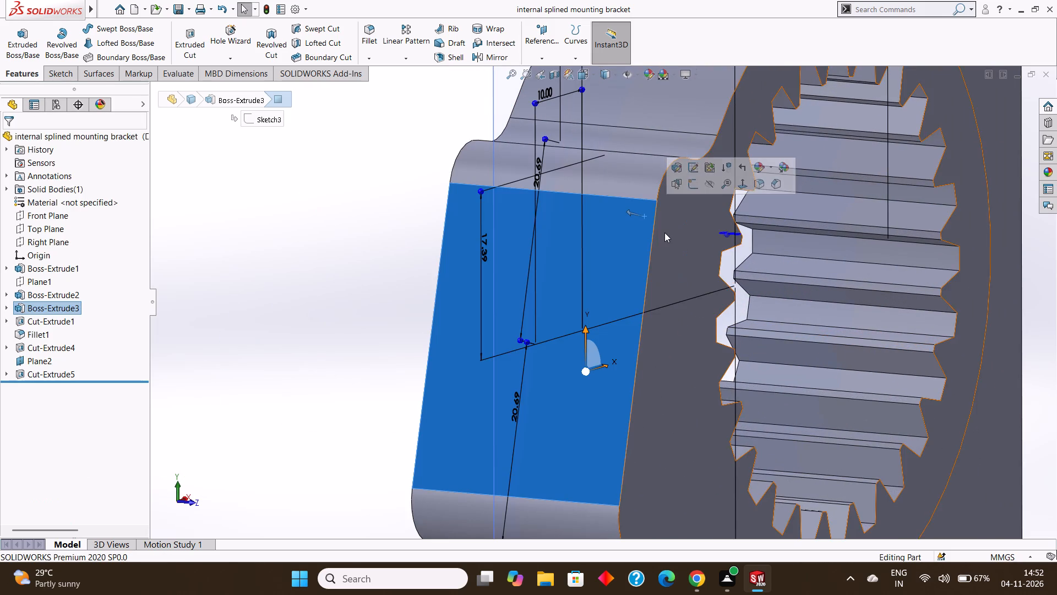
middle_click(664, 233)
key("Escape")
key("Escape")
key("Escape")
Set the Mid Plane depth of the two-hole cut in the side lobe to 24 mm.
left_click(47, 370)
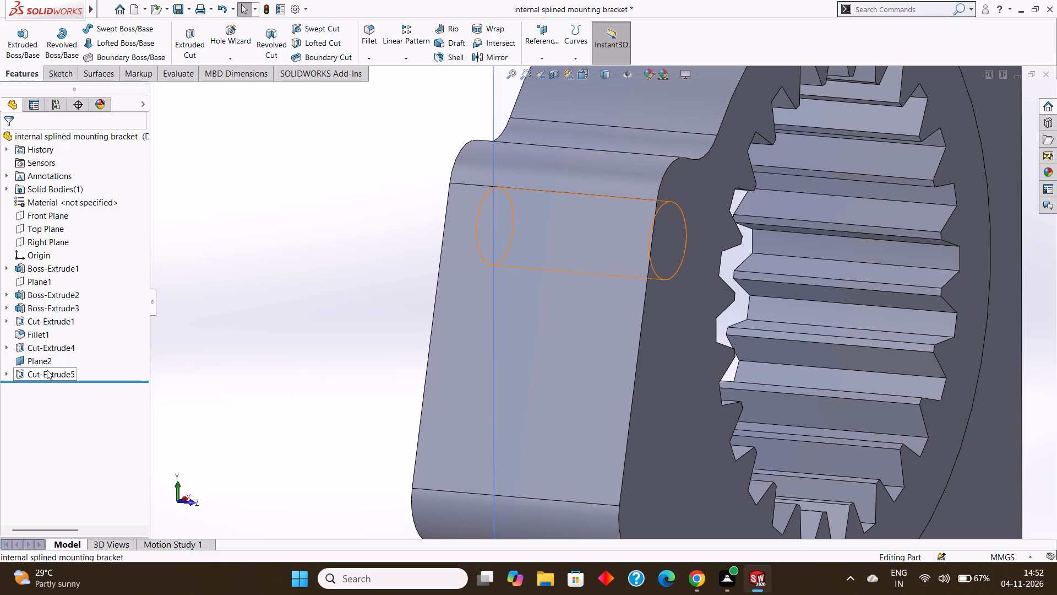
left_click(57, 337)
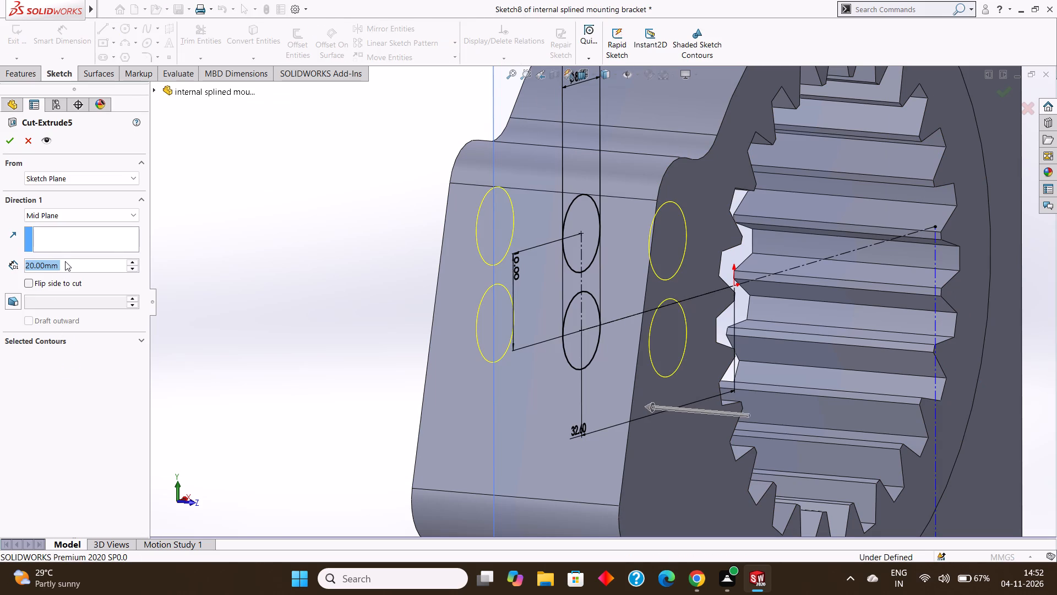
key("BackSpace")
type("24")
key("Return")
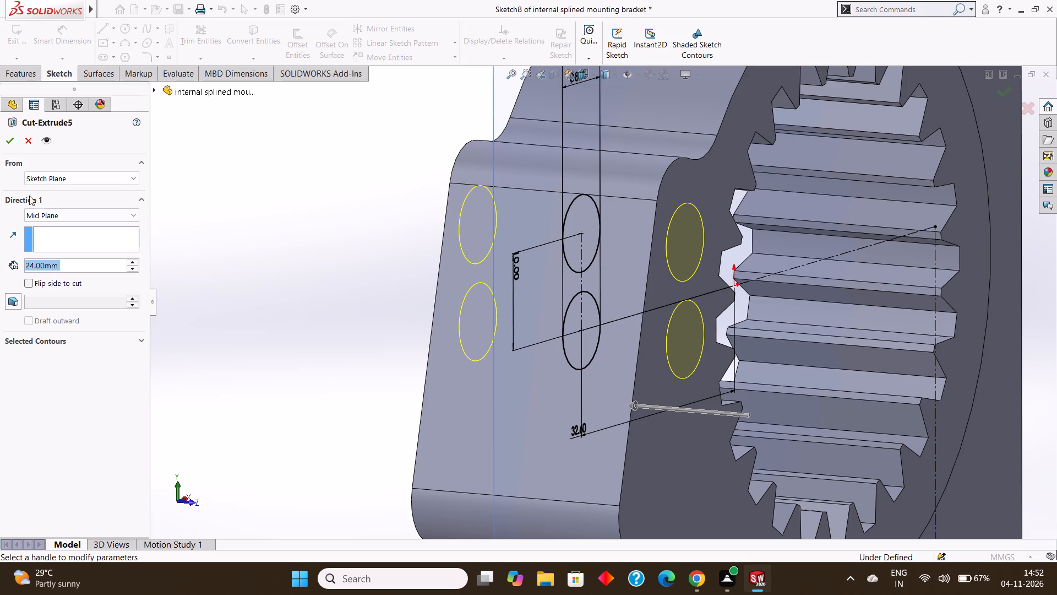
left_click(13, 138)
Hide the reference plane Plane2.
left_click(242, 160)
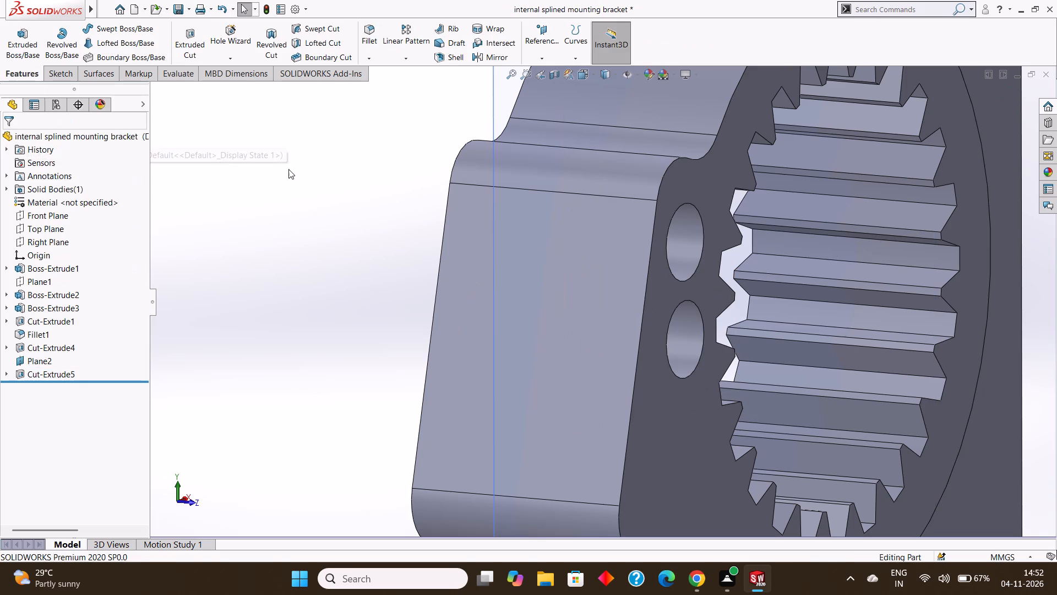
scroll(288, 169, "up", 6)
scroll(359, 198, "up", 1)
middle_click_drag(359, 198, 290, 189)
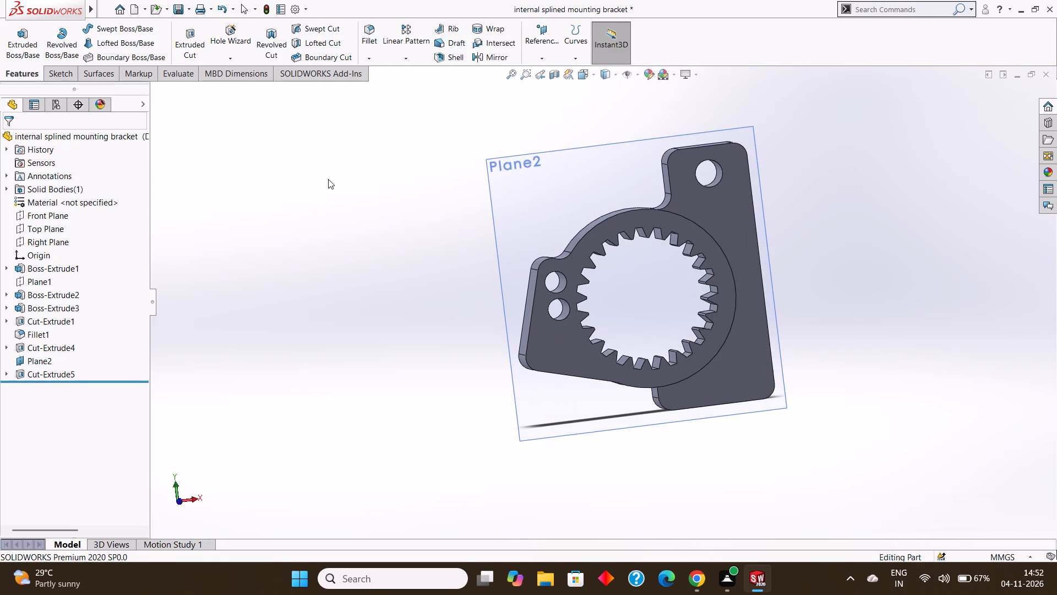
middle_click_drag(331, 179, 374, 214)
middle_click_drag(371, 209, 358, 204)
middle_click(357, 214)
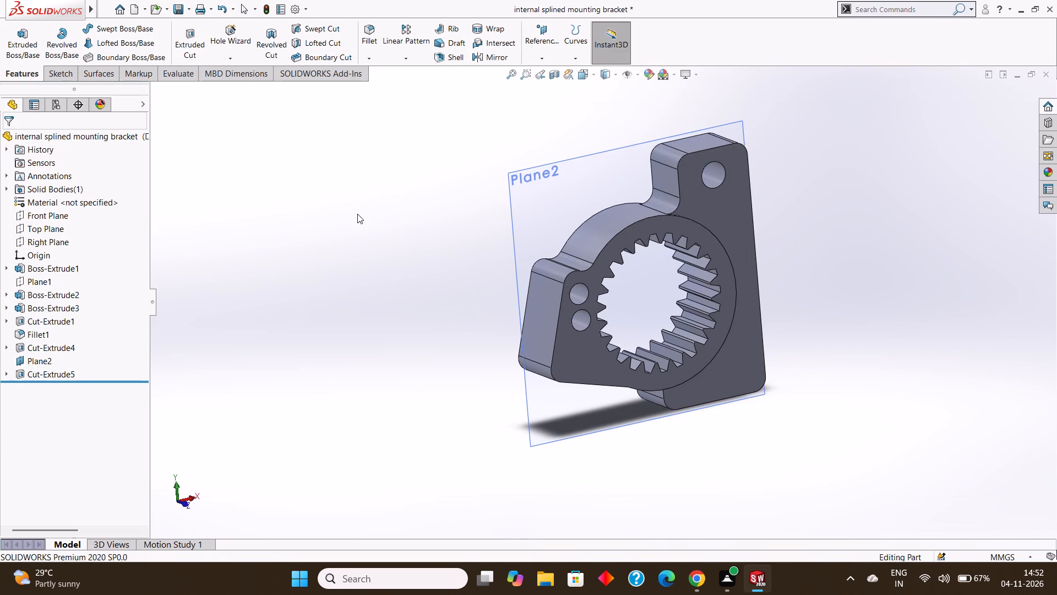
right_click(570, 173)
left_click(612, 158)
Apply the Green appearance from the Solid appearance set to the whole bracket body.
scroll(590, 175, "up", 3)
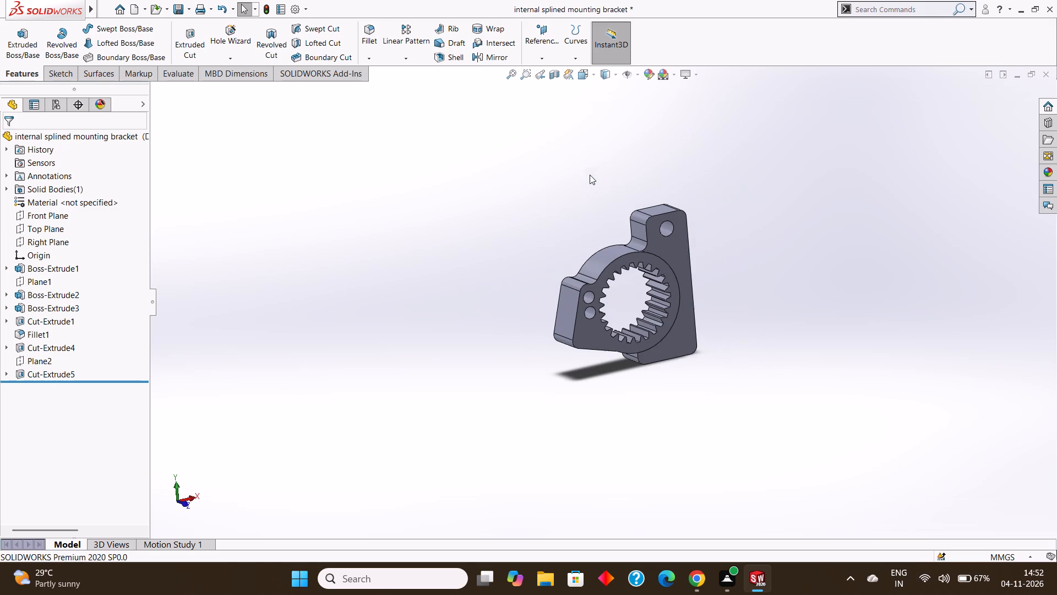
left_click(1041, 171)
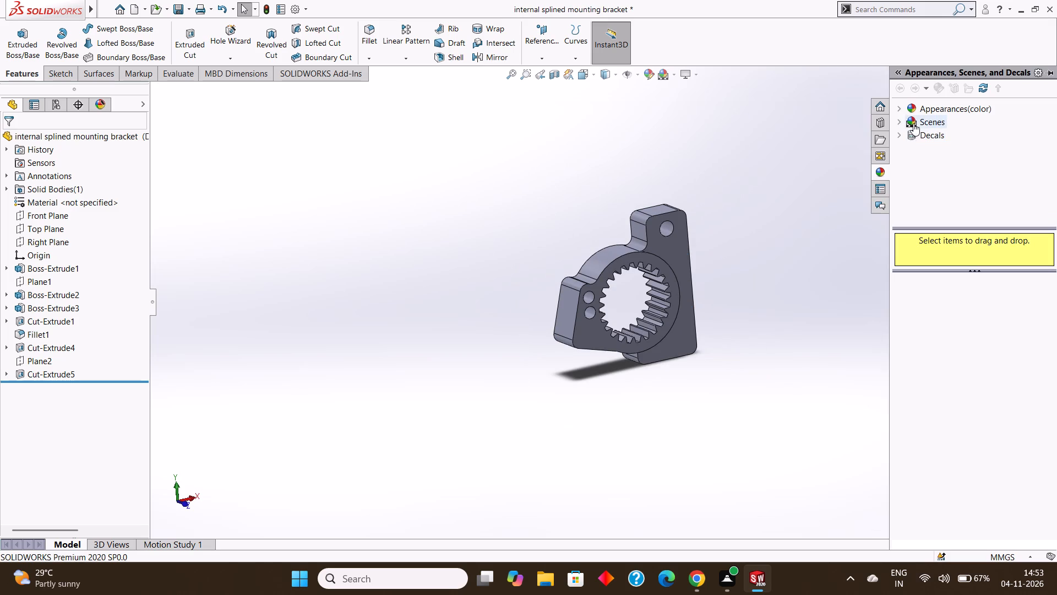
left_click(899, 123)
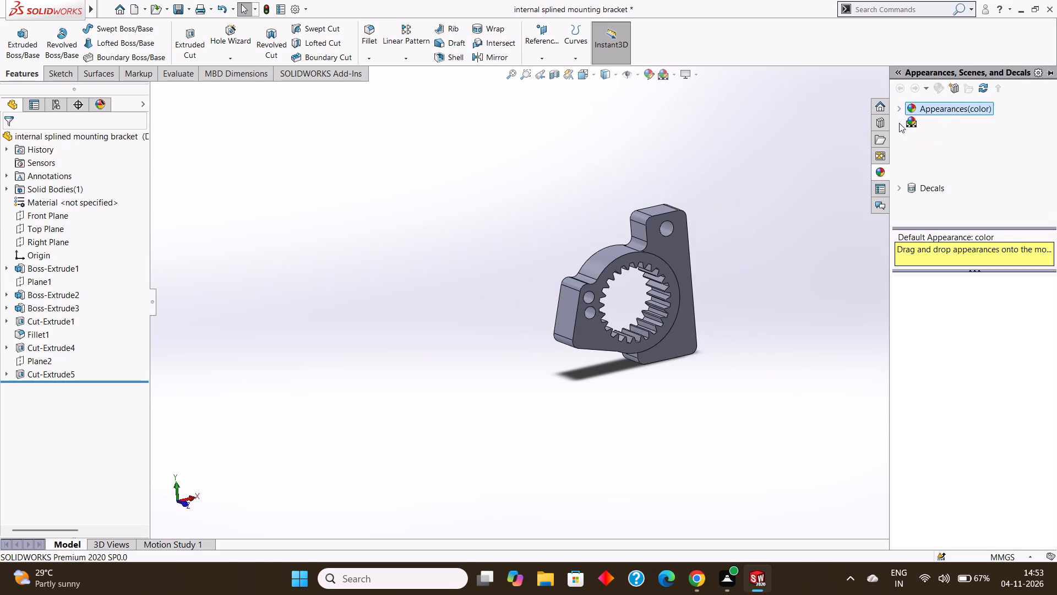
left_click(900, 111)
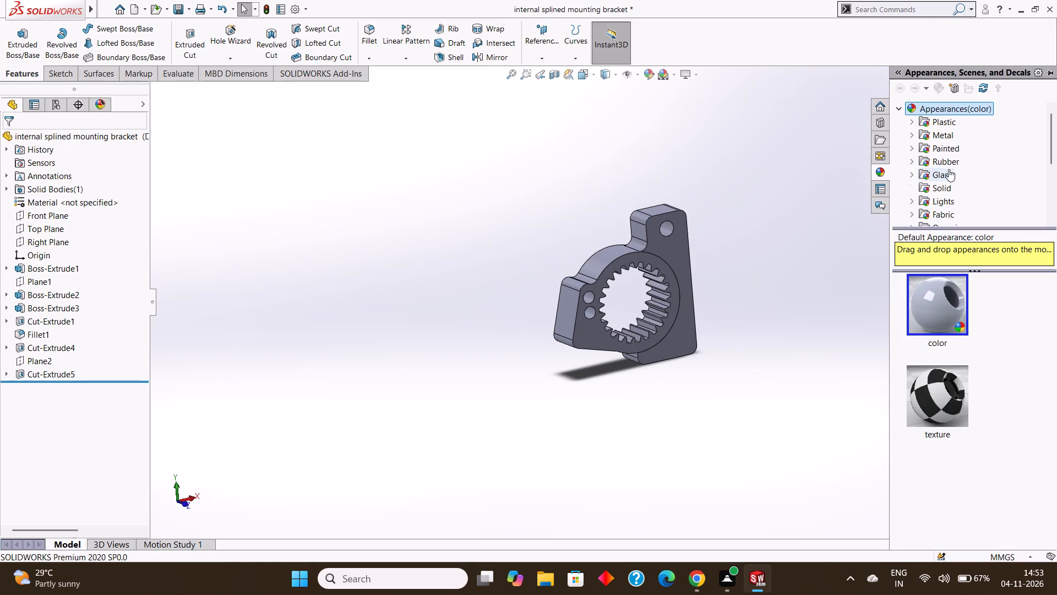
left_click(942, 187)
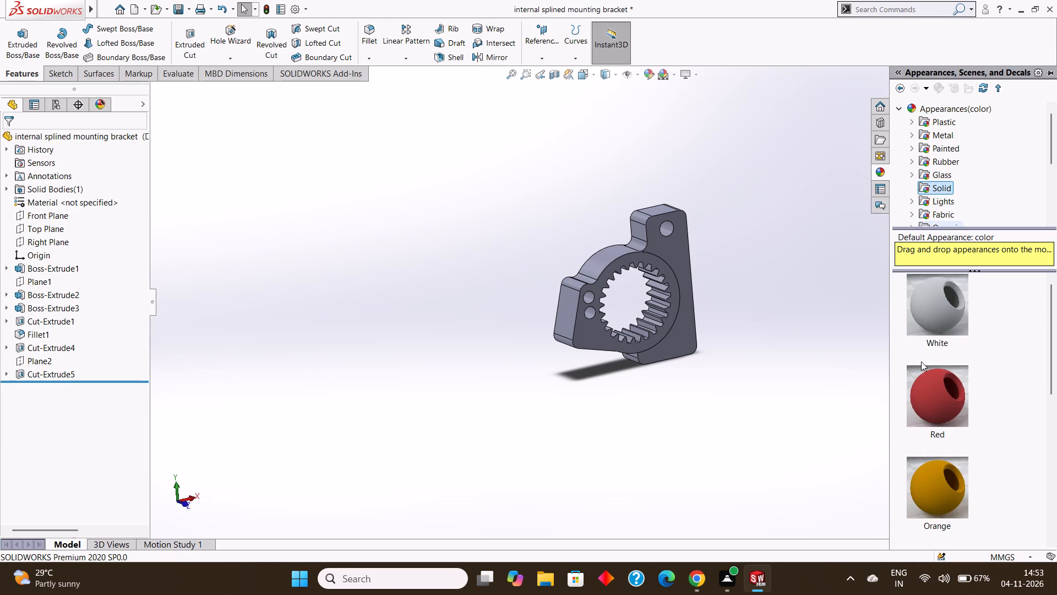
scroll(921, 361, "down", 4)
scroll(941, 425, "down", 1)
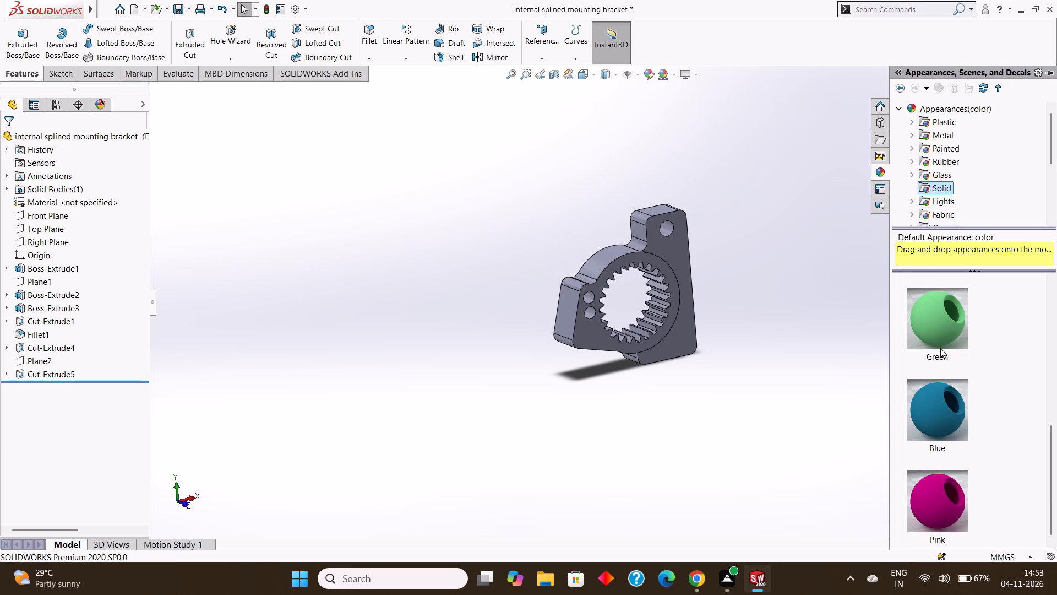
left_click_drag(944, 323, 675, 249)
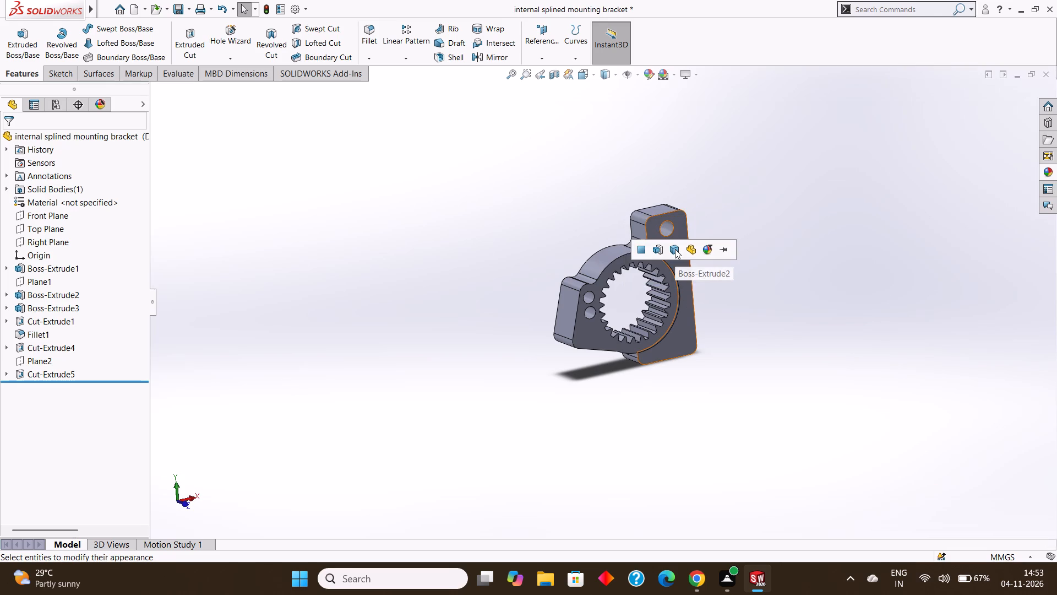
left_click(679, 248)
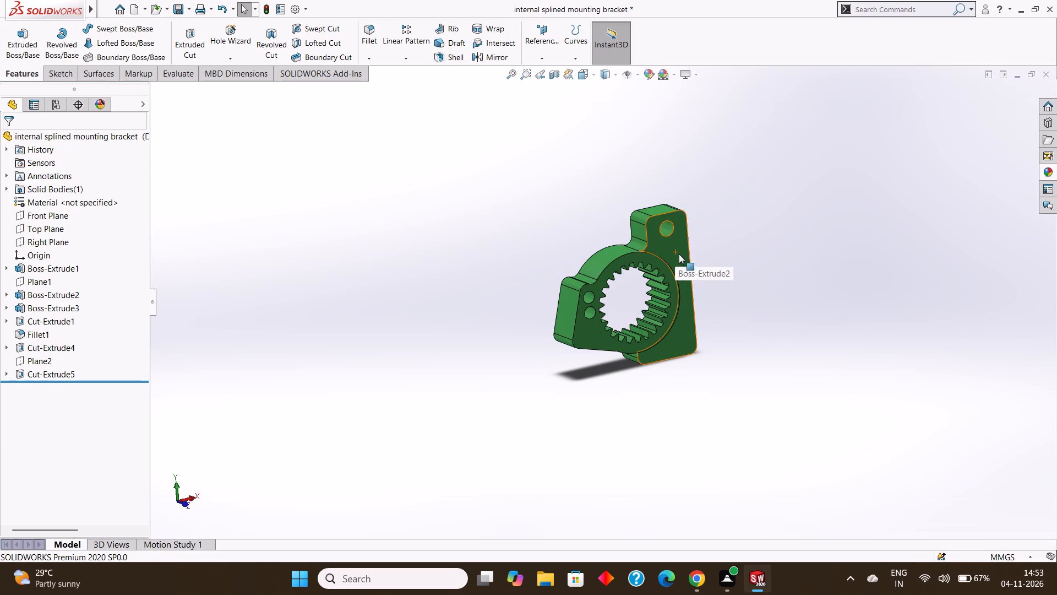
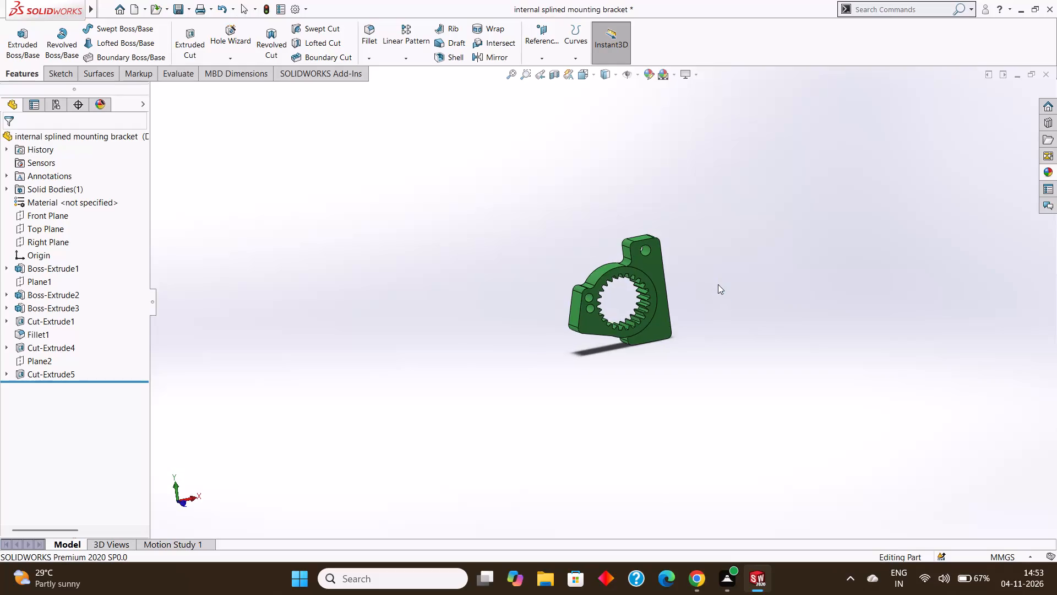
Examine the green bracket from several angles and at closer range, checking the splined bore, the lobe holes and the upper lug.
middle_click_drag(724, 277, 732, 296)
middle_click_drag(756, 304, 738, 283)
middle_click_drag(786, 269, 766, 285)
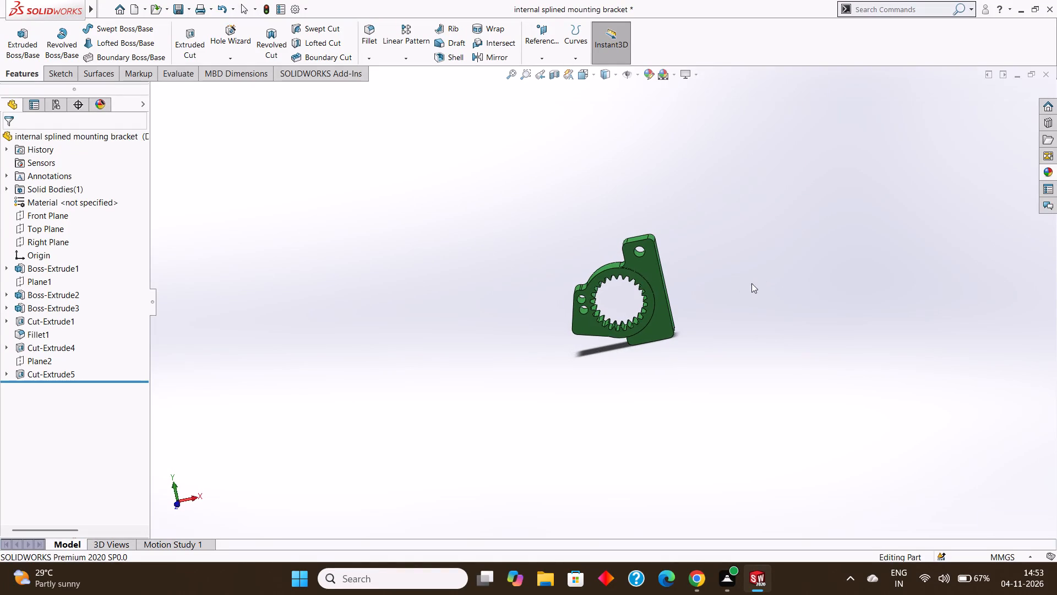
middle_click_drag(751, 283, 765, 287)
middle_click_drag(772, 293, 769, 275)
middle_click_drag(772, 280, 777, 289)
middle_click_drag(749, 292, 756, 298)
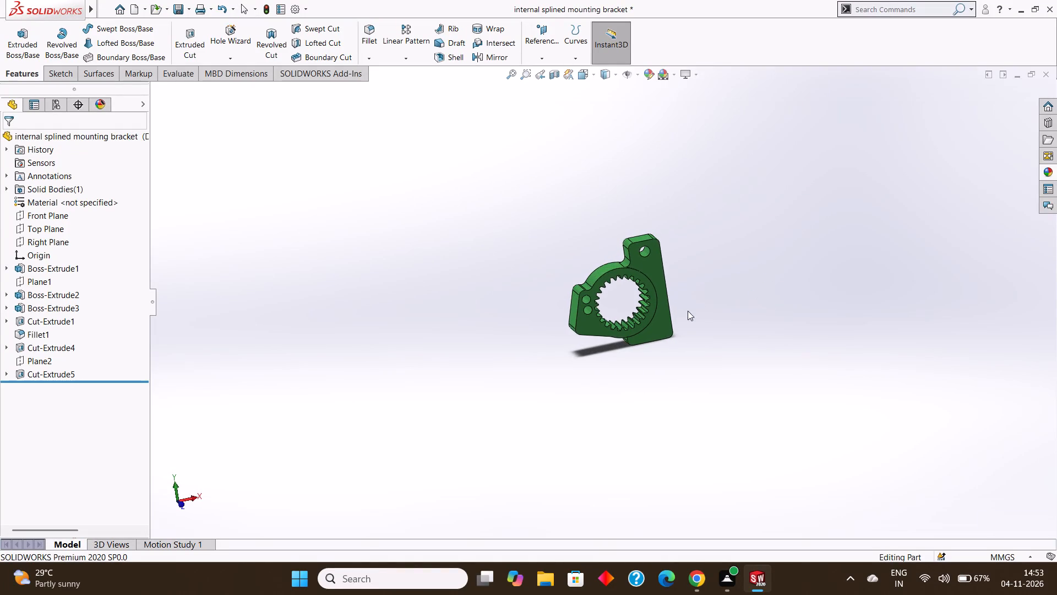
middle_click(688, 311)
scroll(651, 297, "down", 4)
middle_click_drag(717, 299, 727, 283)
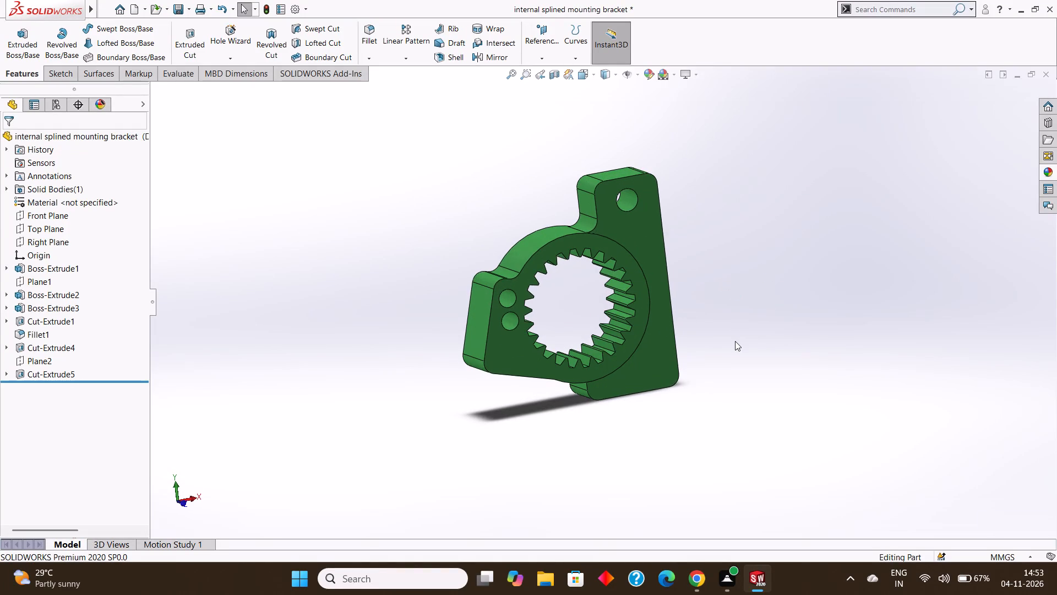
Save the internal splined mounting bracket part.
key("ctrl+s")
key("ctrl+s")
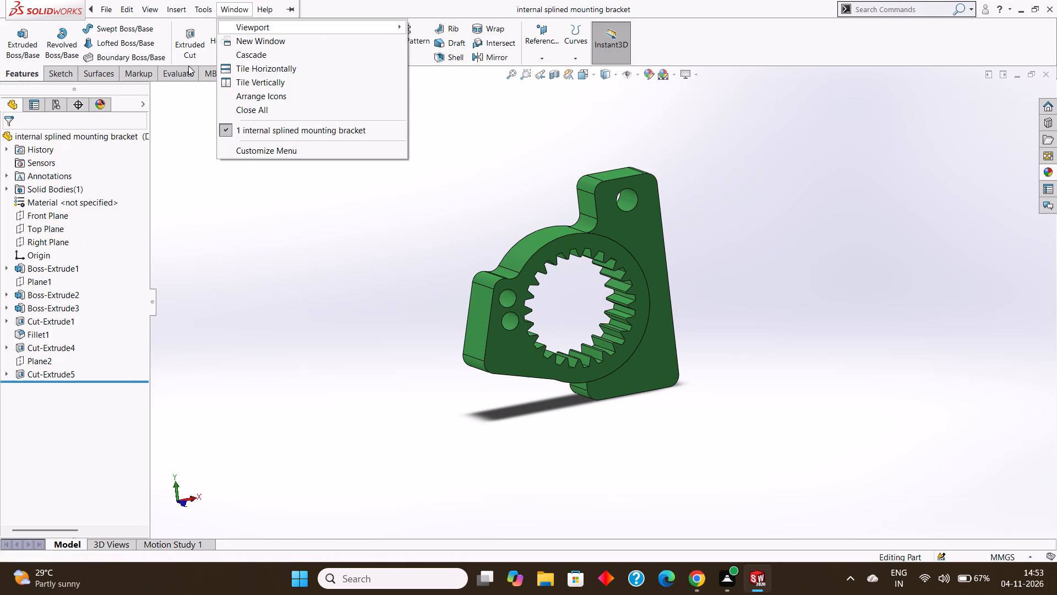
Save a PDF copy of the bracket as internal splined mounting bracket in the tryfuji folder, using the Adobe Portable Document Format type.
left_click(211, 122)
left_click(190, 8)
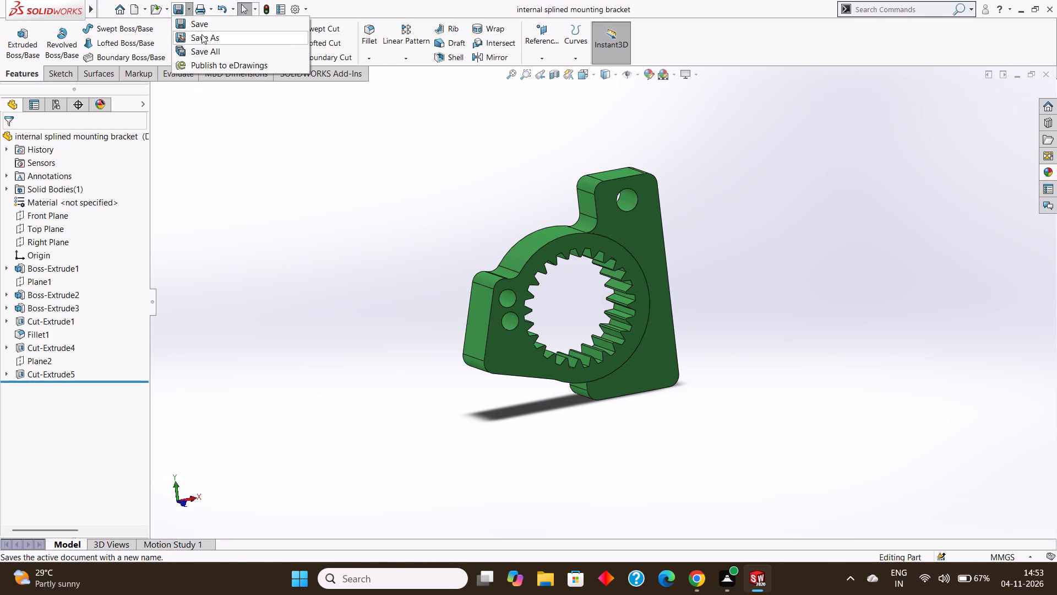
left_click(201, 34)
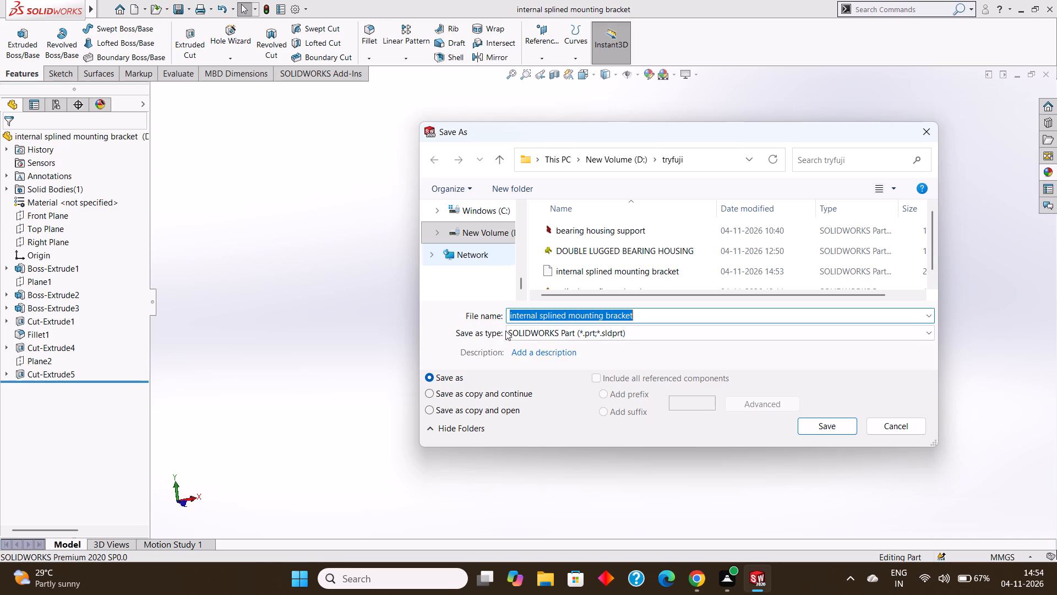
left_click(622, 331)
left_click(642, 78)
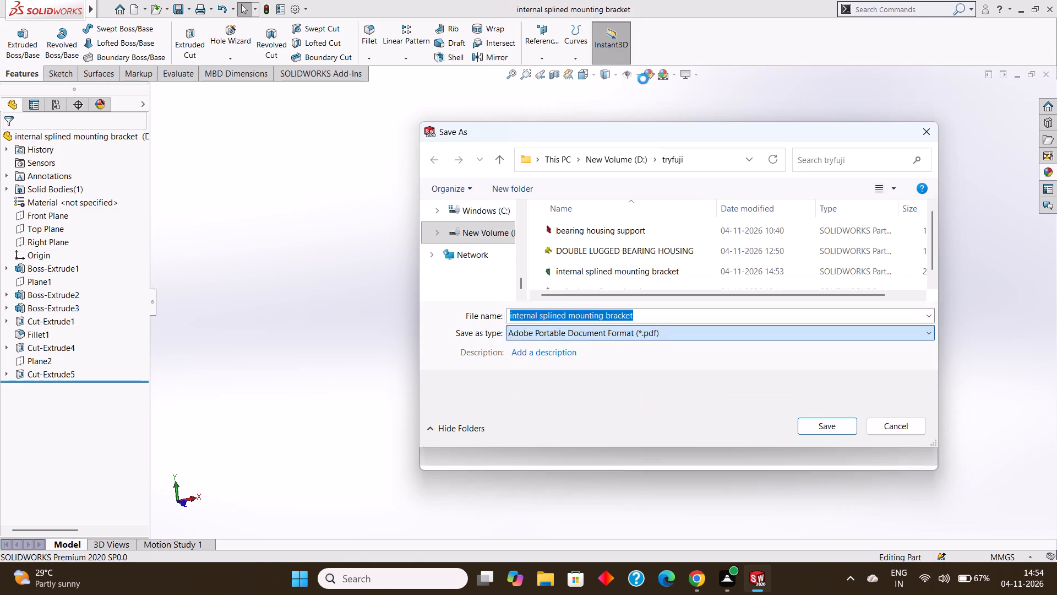
left_click(640, 353)
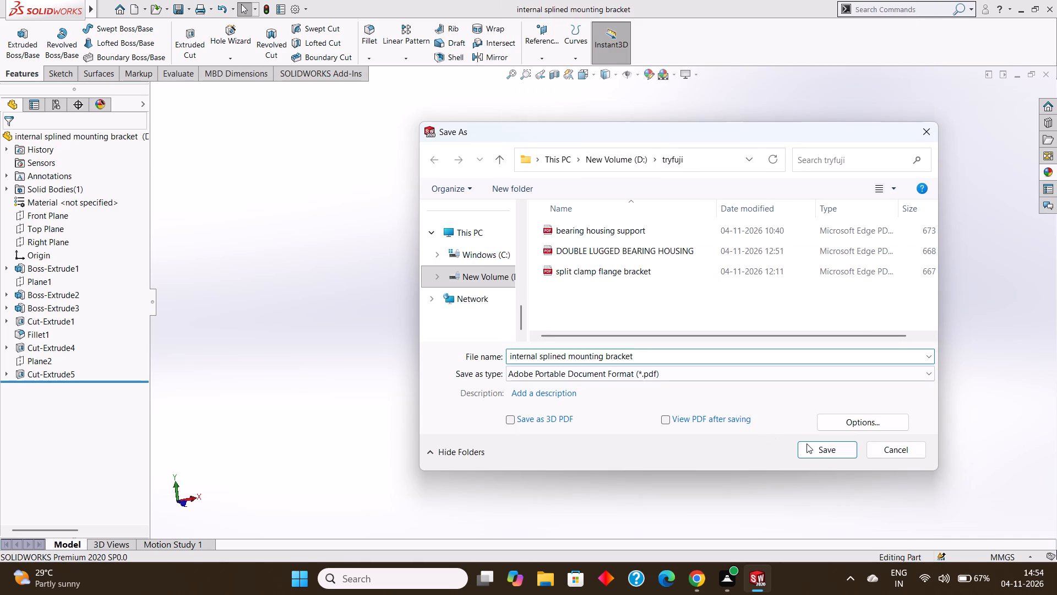
left_click(814, 448)
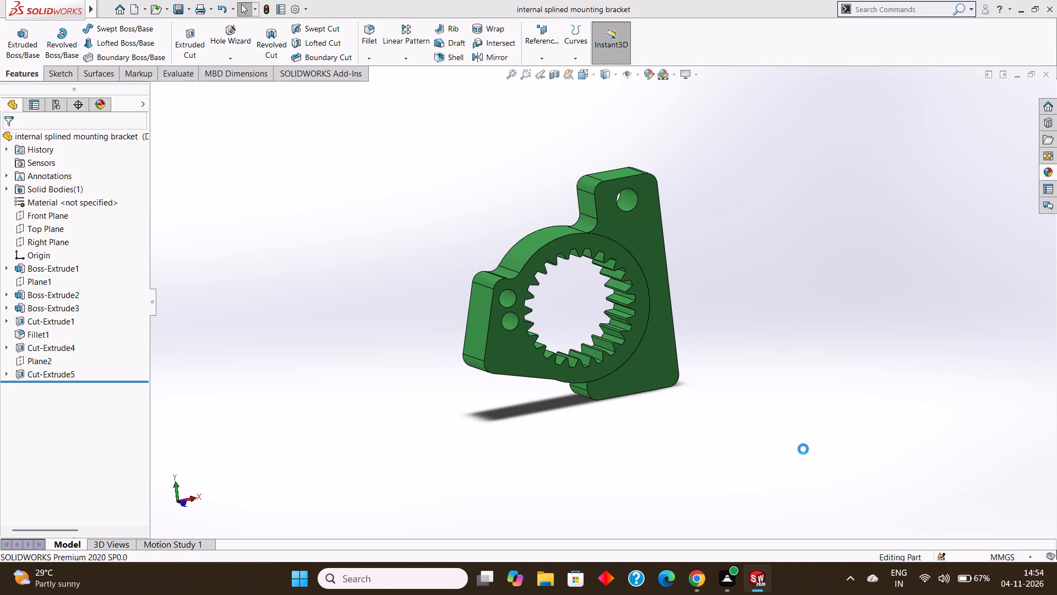